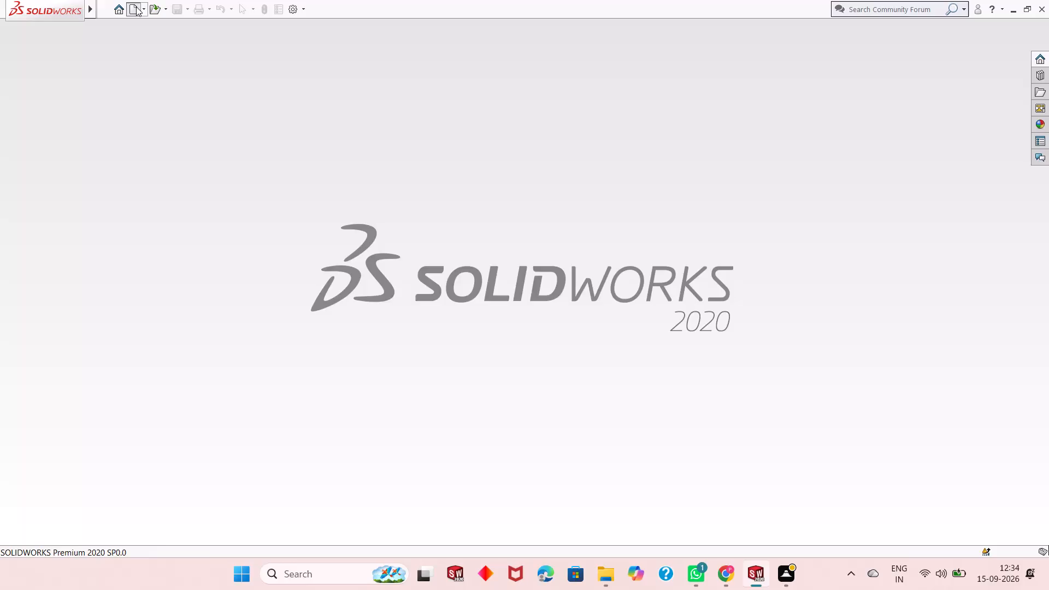
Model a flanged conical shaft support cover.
Create a new part document.
double_click(266, 276)
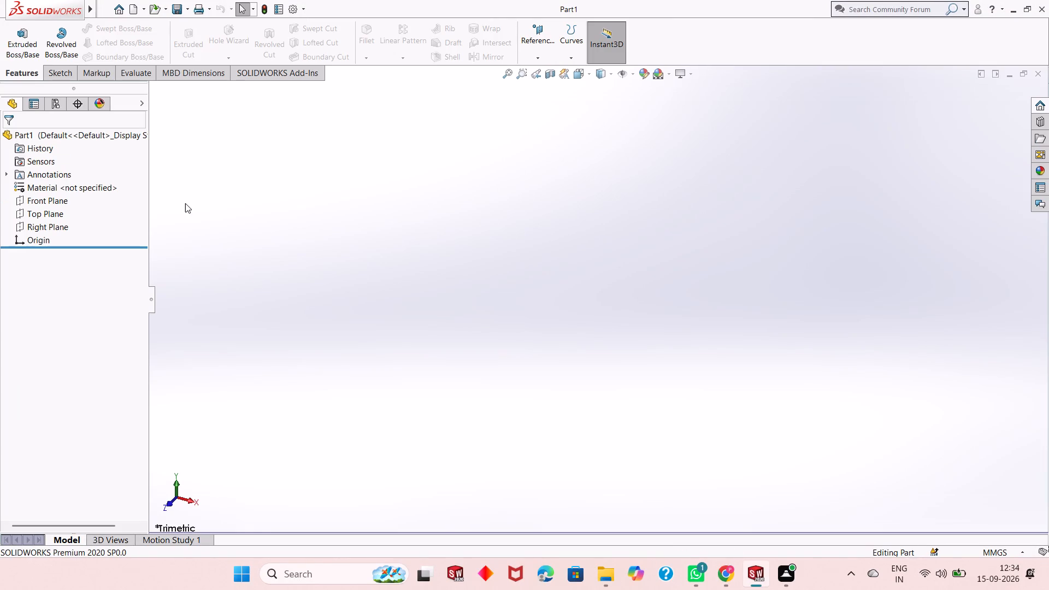
Sketch a circle of about 45 mm radius centred on the origin on the Top Plane.
left_click(36, 217)
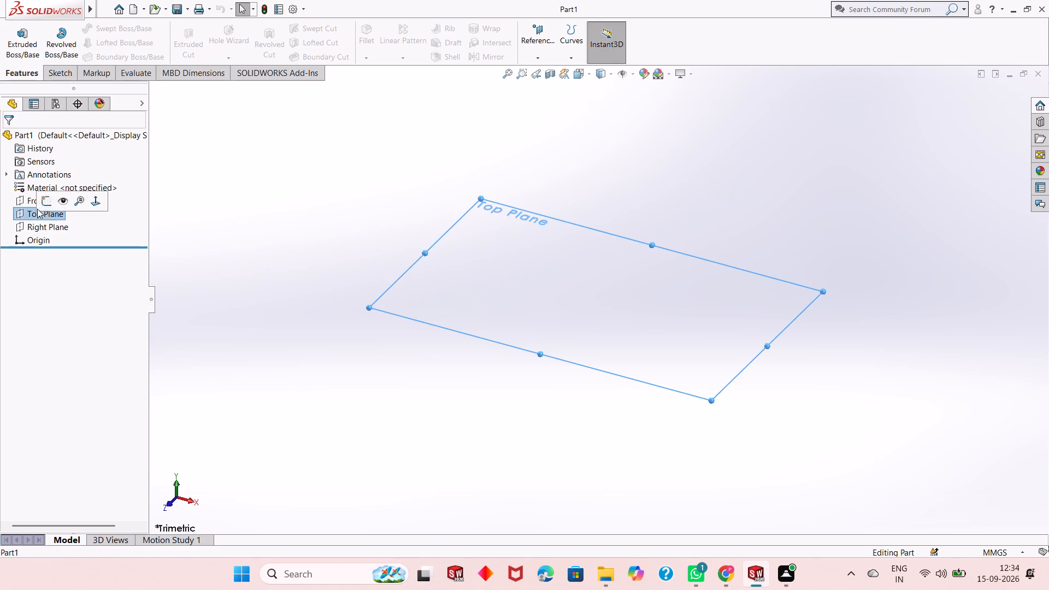
left_click(45, 199)
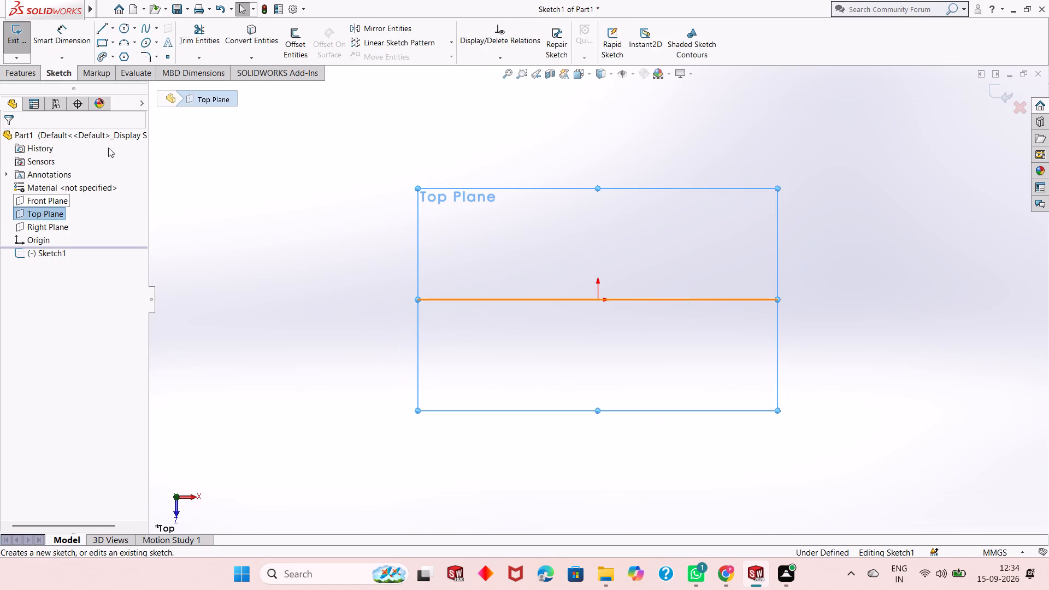
left_click(122, 31)
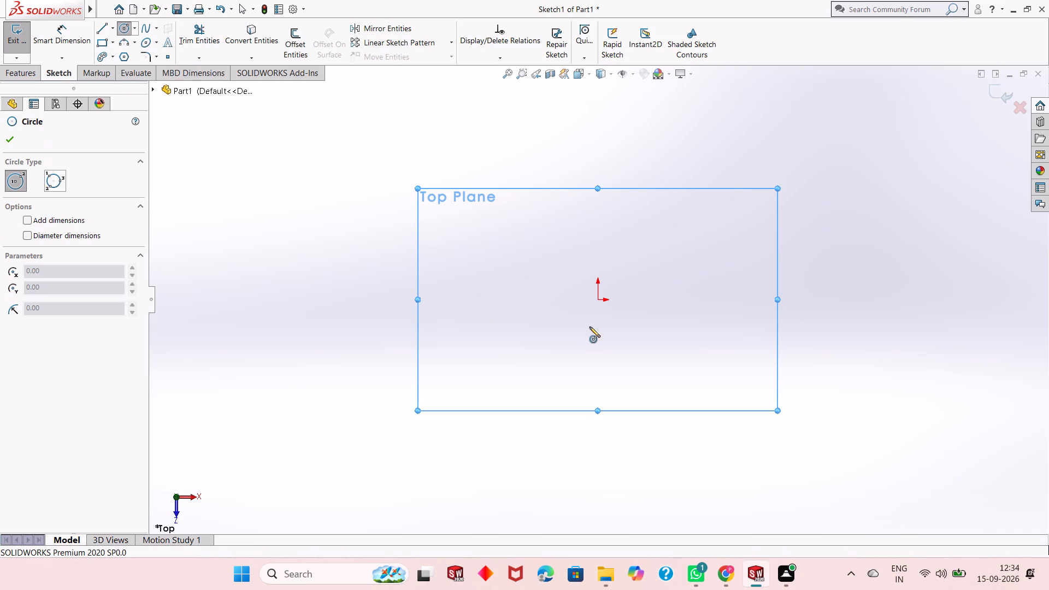
left_click(600, 301)
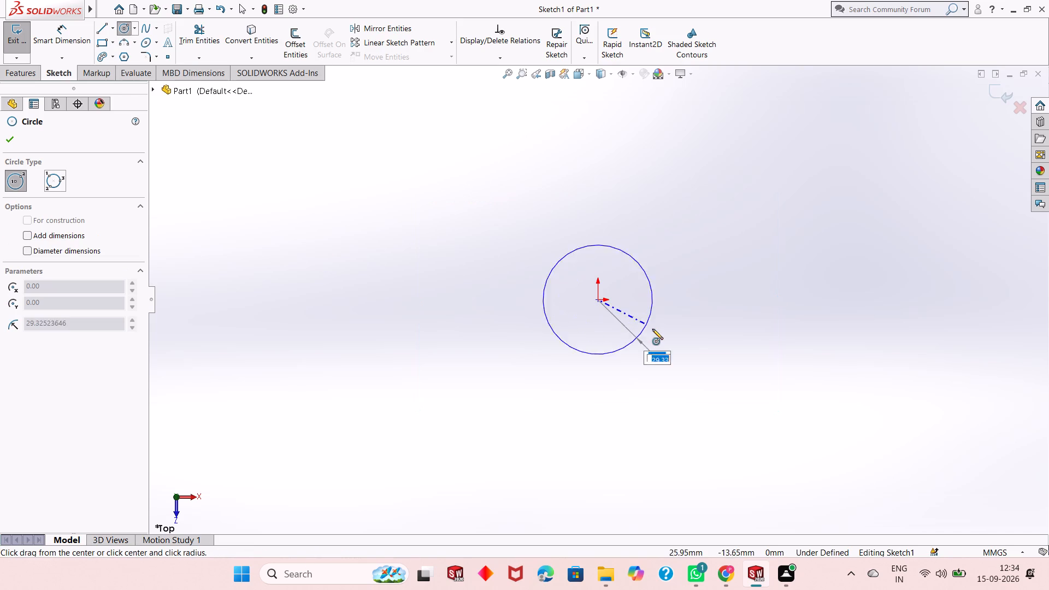
left_click(670, 353)
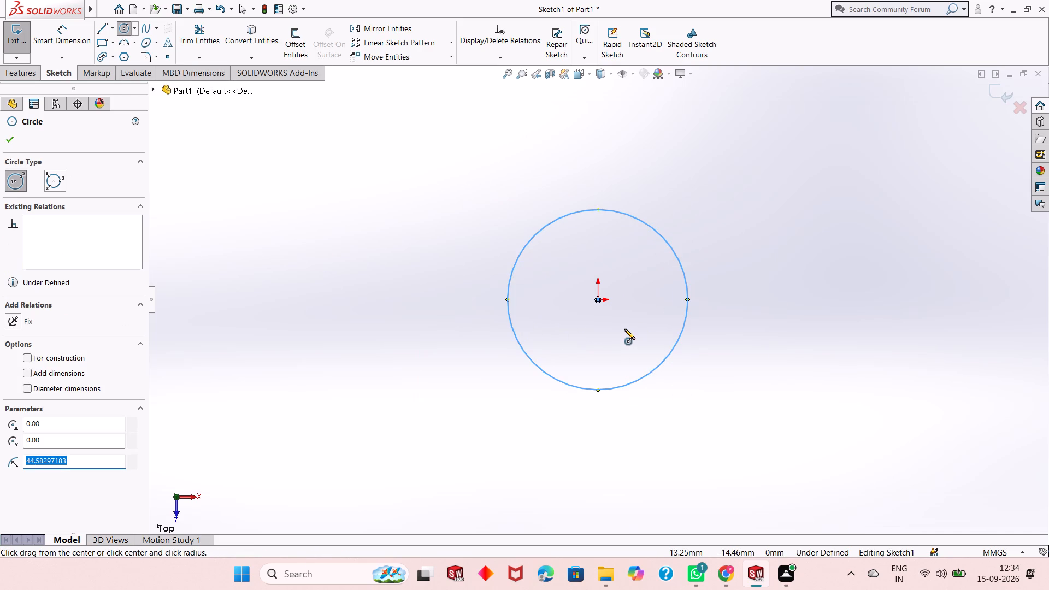
key("Escape")
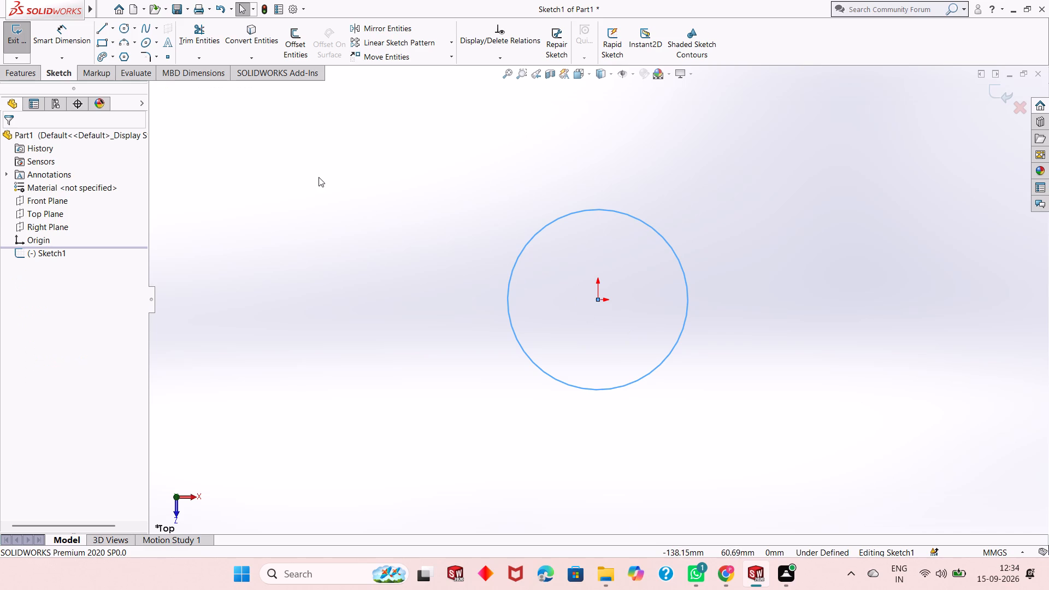
Dimension the circle's diameter and set it to 170 mm.
left_click(75, 30)
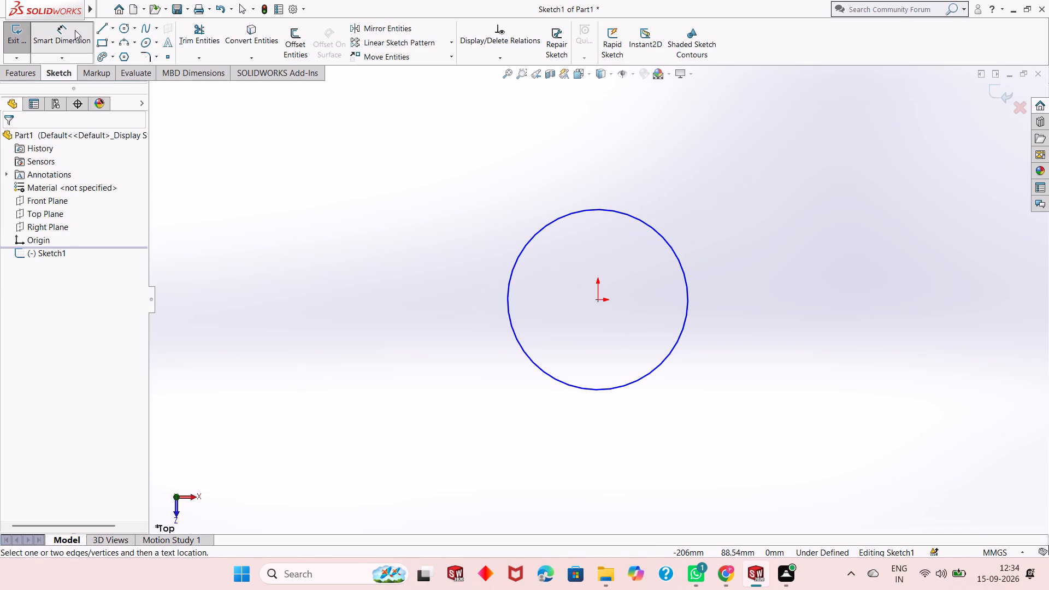
left_click(541, 373)
left_click(440, 499)
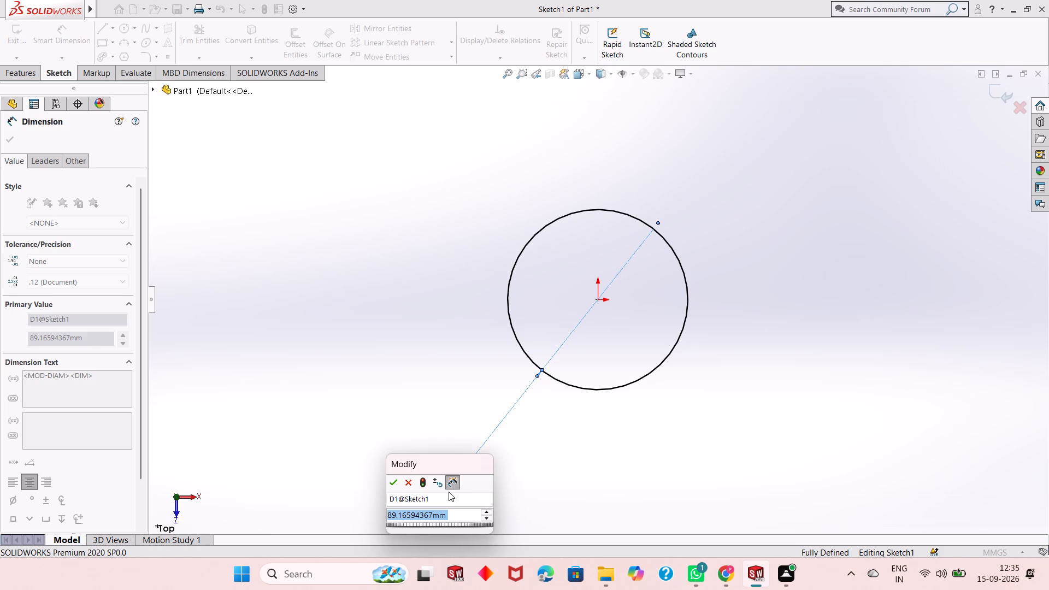
type("170")
key("Return")
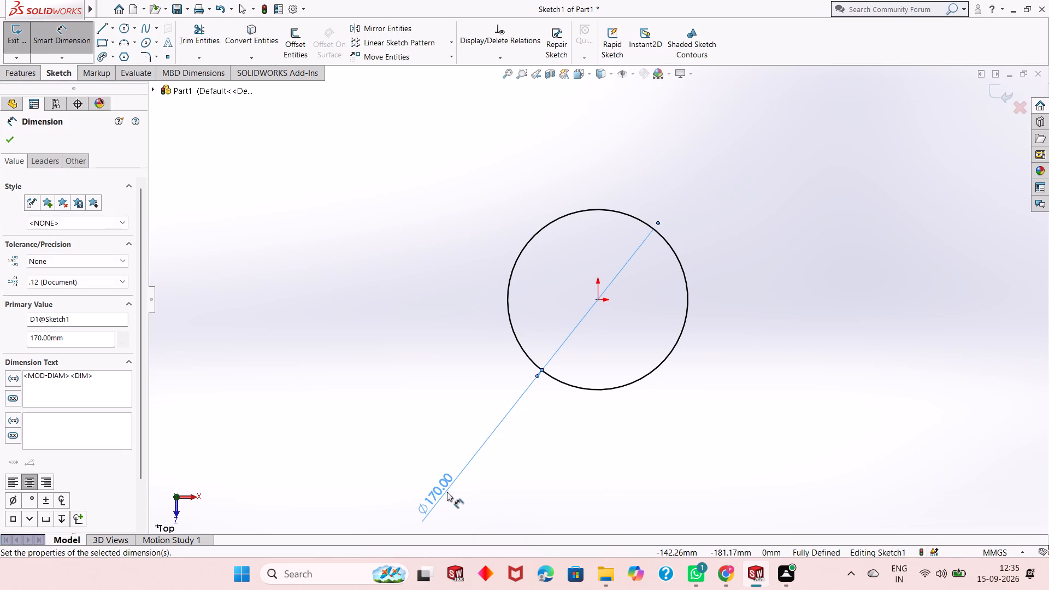
key("Escape")
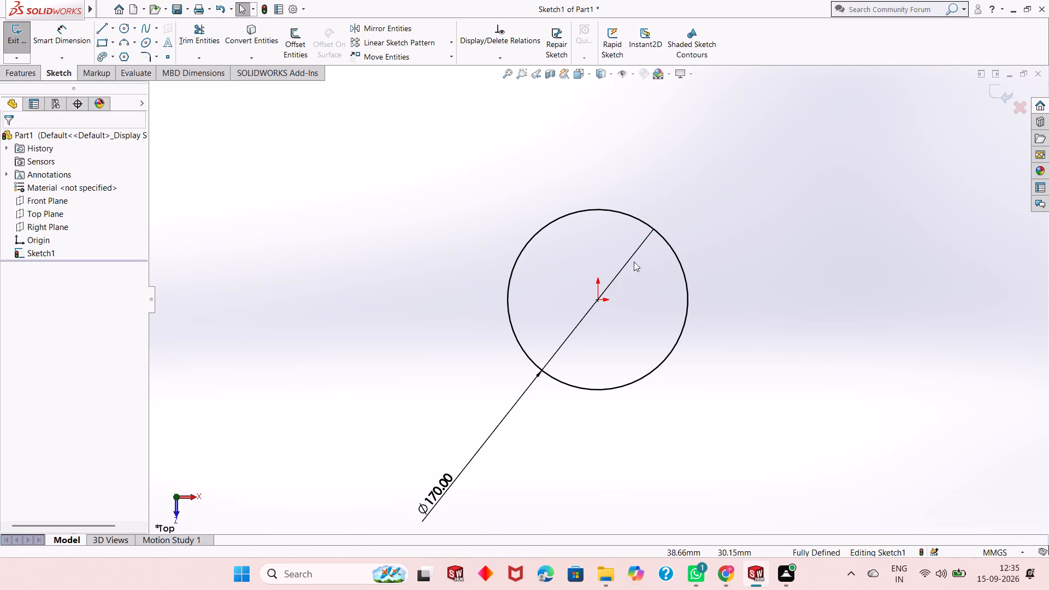
Extrude the circle as a blind boss 10 mm deep from the sketch plane.
scroll(629, 258, "up", 1, "ctrl")
scroll(629, 258, "down", 2, "ctrl")
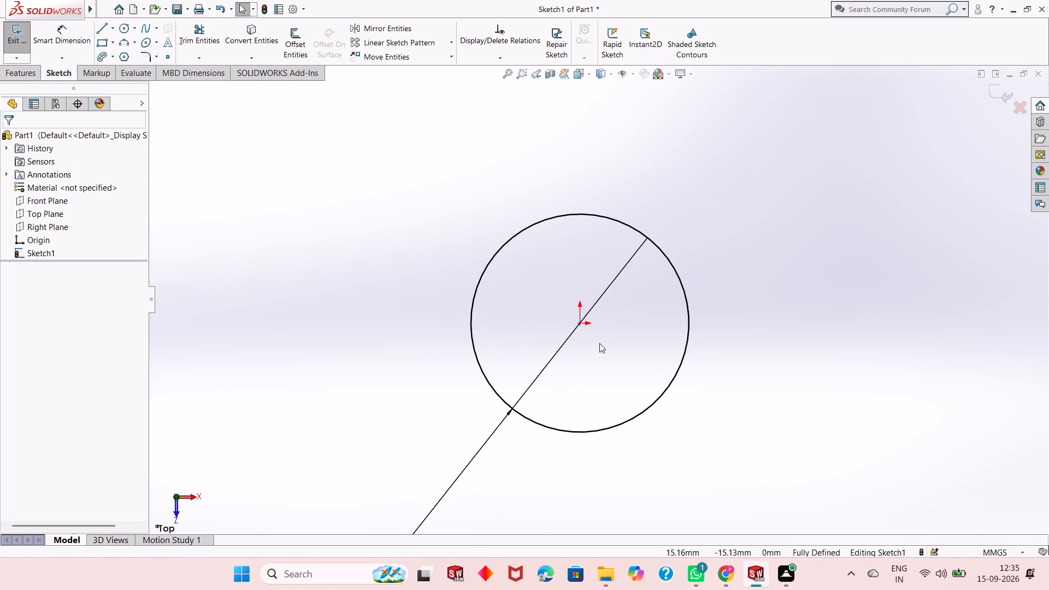
scroll(599, 343, "down", 1, "ctrl")
key("Escape")
key("Escape")
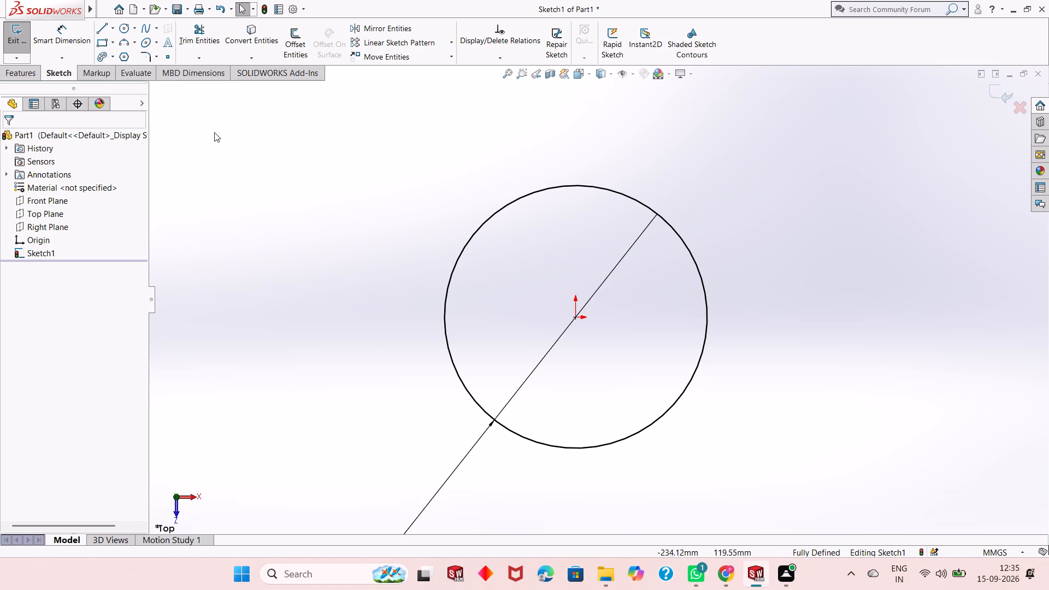
left_click(27, 74)
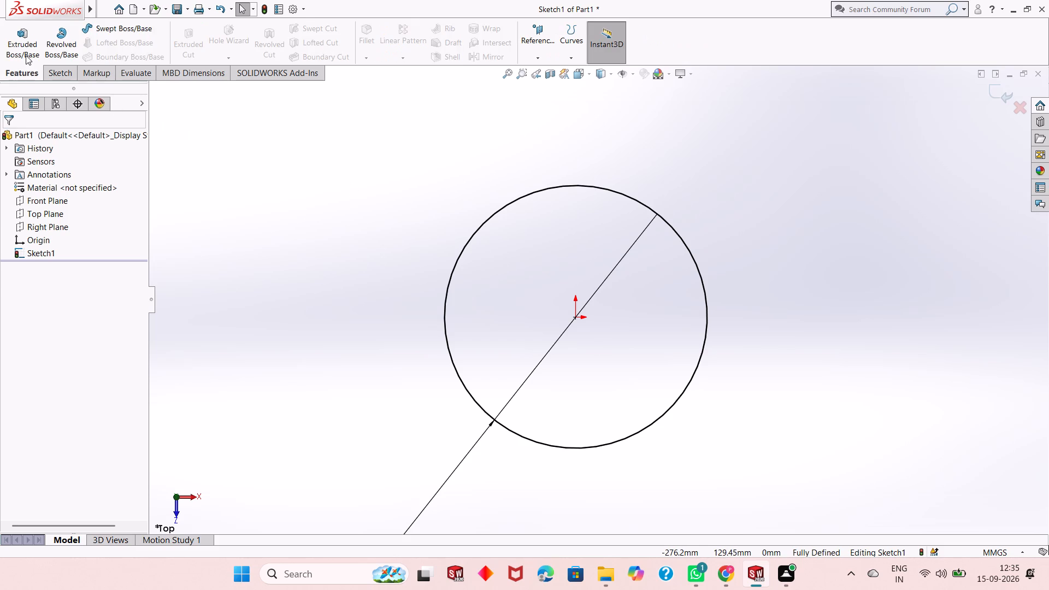
left_click(26, 55)
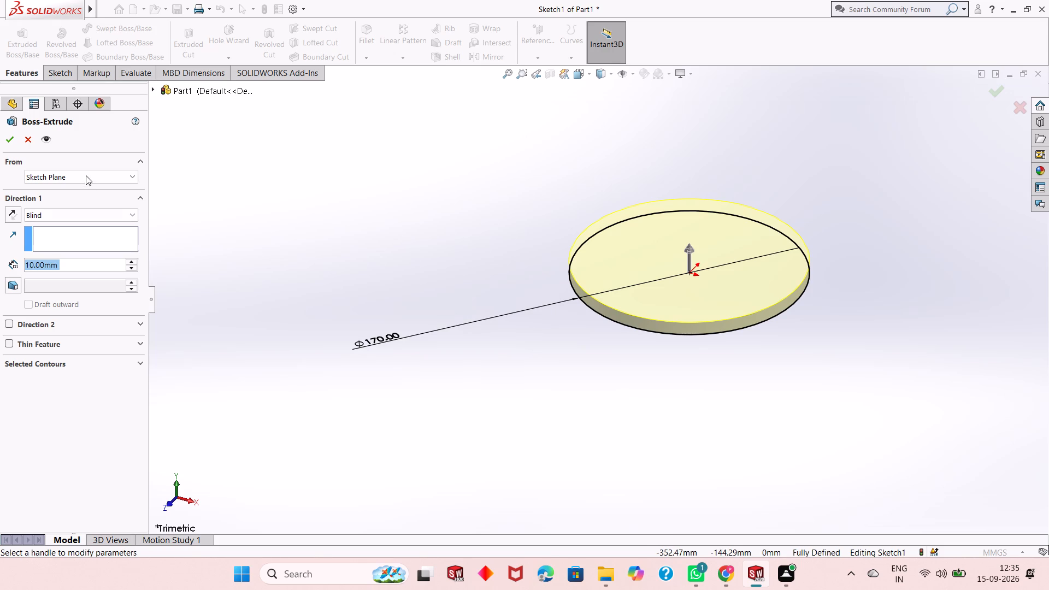
left_click(15, 137)
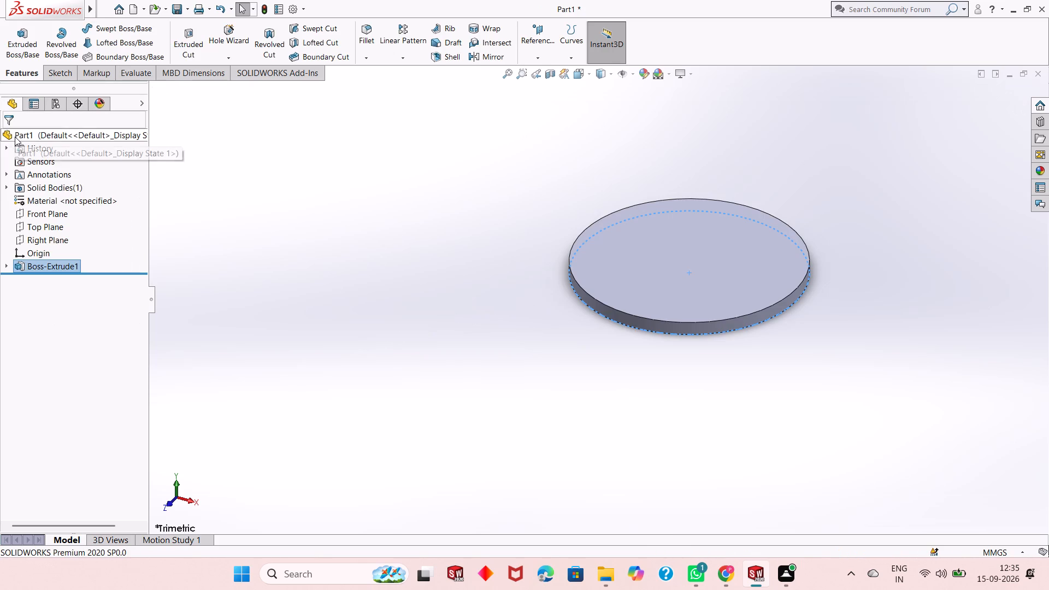
left_click(489, 309)
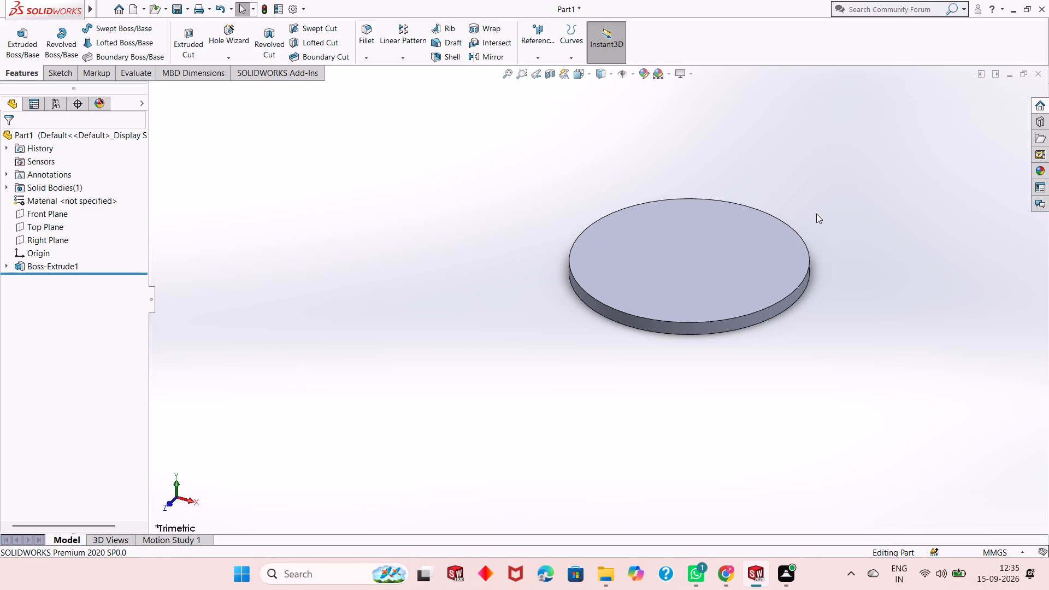
Examine the extruded disc's faces and rim from several angles.
middle_click_drag(804, 207, 798, 209)
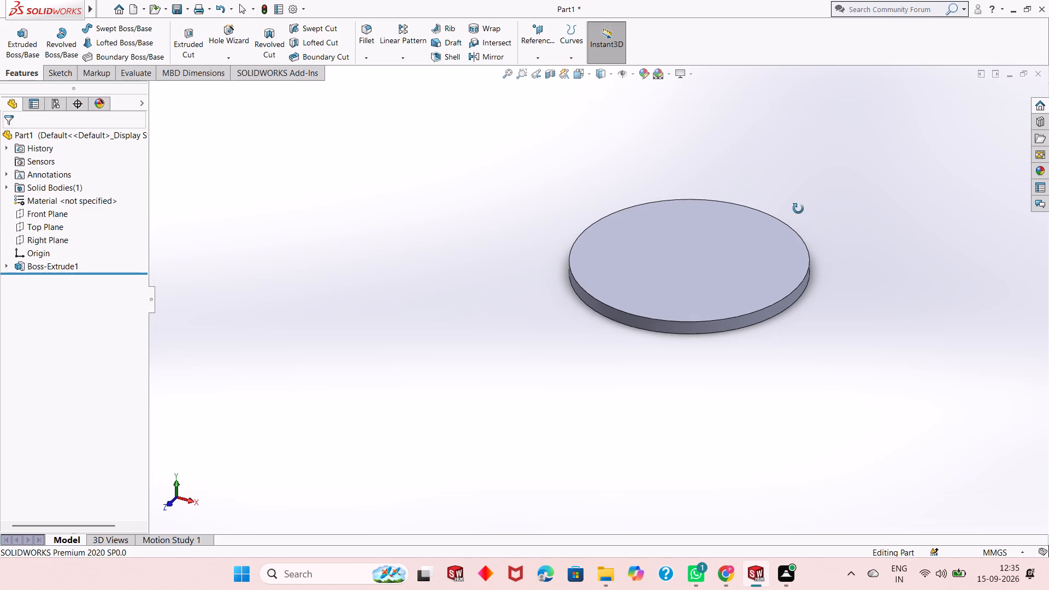
middle_click_drag(798, 209, 803, 198)
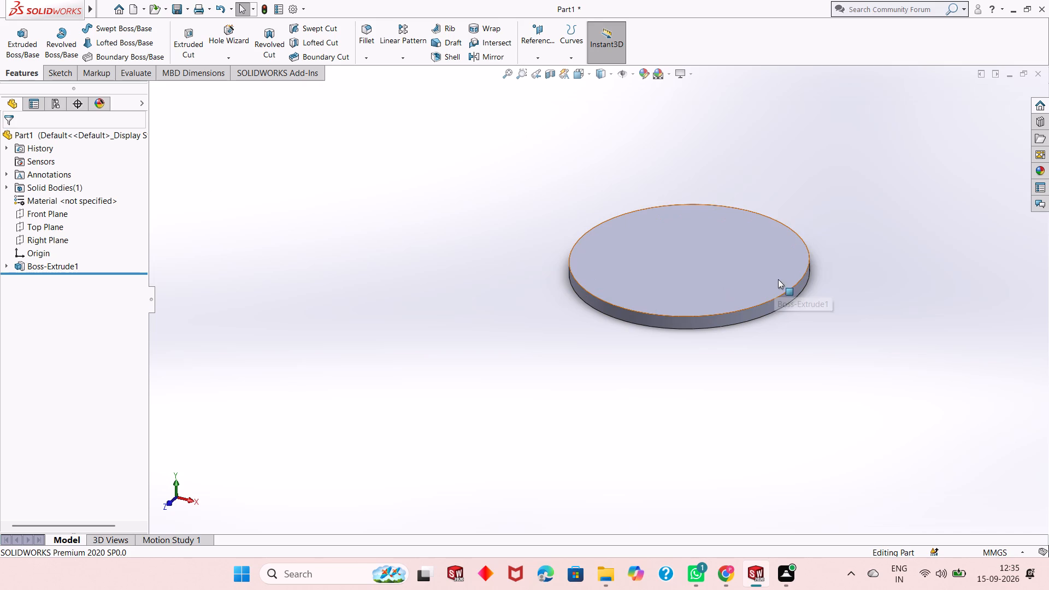
middle_click_drag(811, 228, 723, 292)
scroll(732, 249, "up", 3)
scroll(736, 250, "down", 3)
scroll(598, 273, "up", 3)
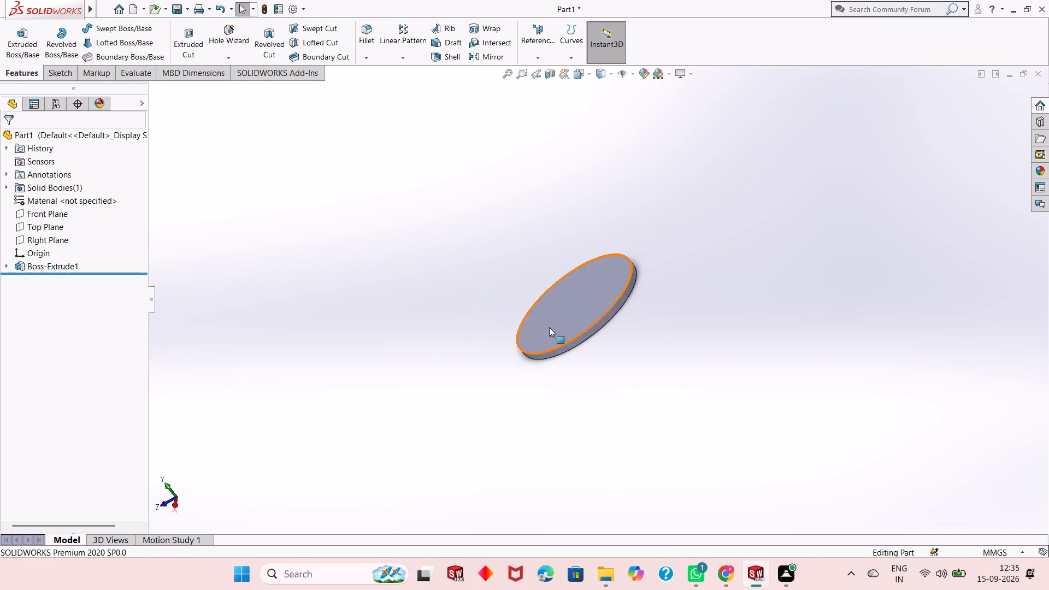
scroll(571, 323, "up", 4)
scroll(579, 314, "down", 8)
scroll(620, 287, "up", 3)
scroll(669, 253, "down", 4)
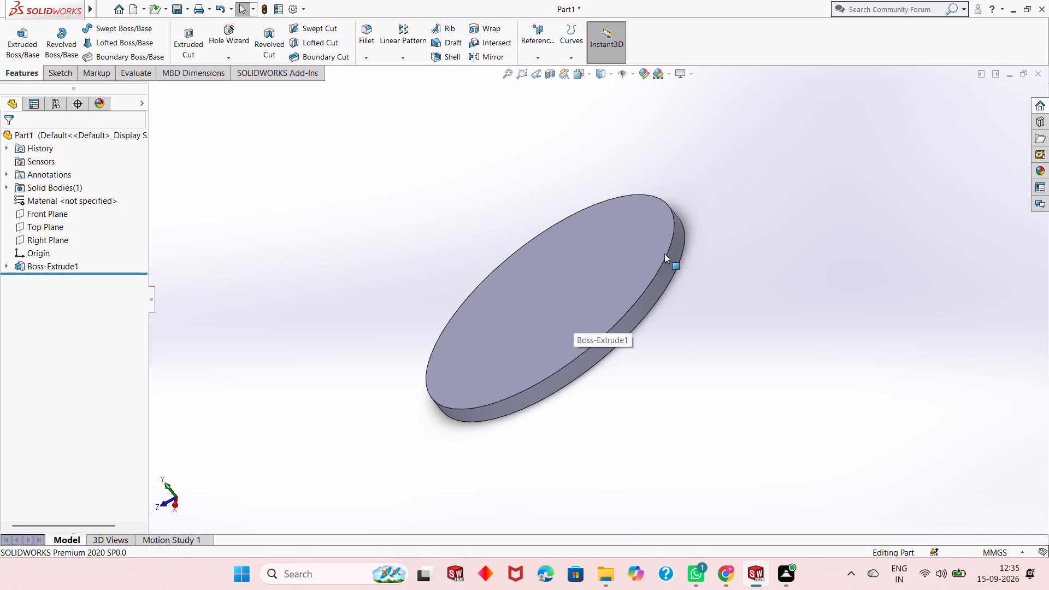
scroll(664, 253, "down", 2)
scroll(563, 282, "up", 4)
middle_click_drag(552, 292, 598, 335)
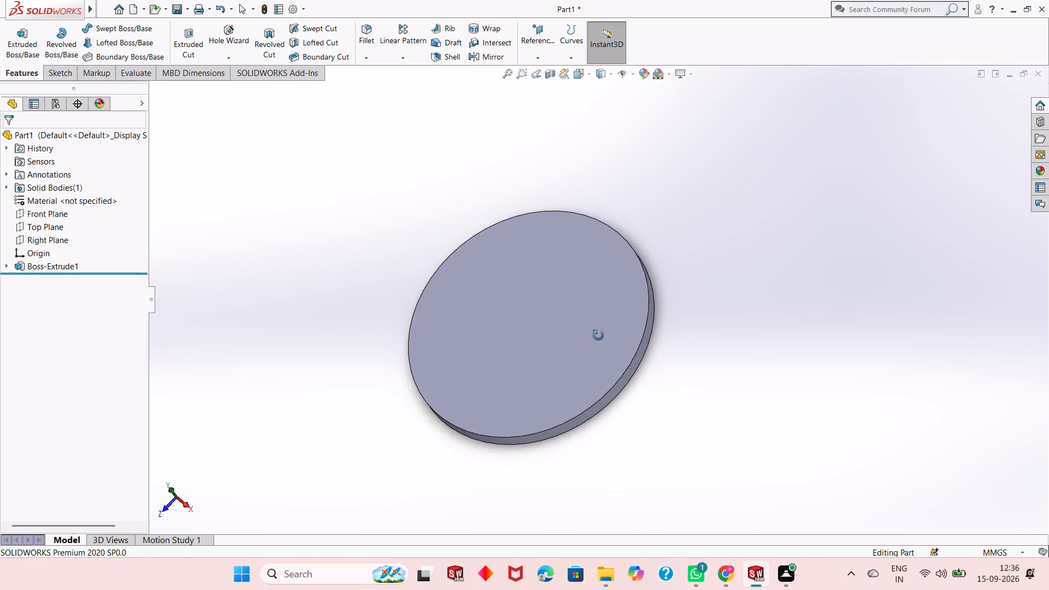
middle_click_drag(598, 335, 421, 250)
middle_click_drag(476, 281, 534, 392)
middle_click_drag(481, 309, 523, 411)
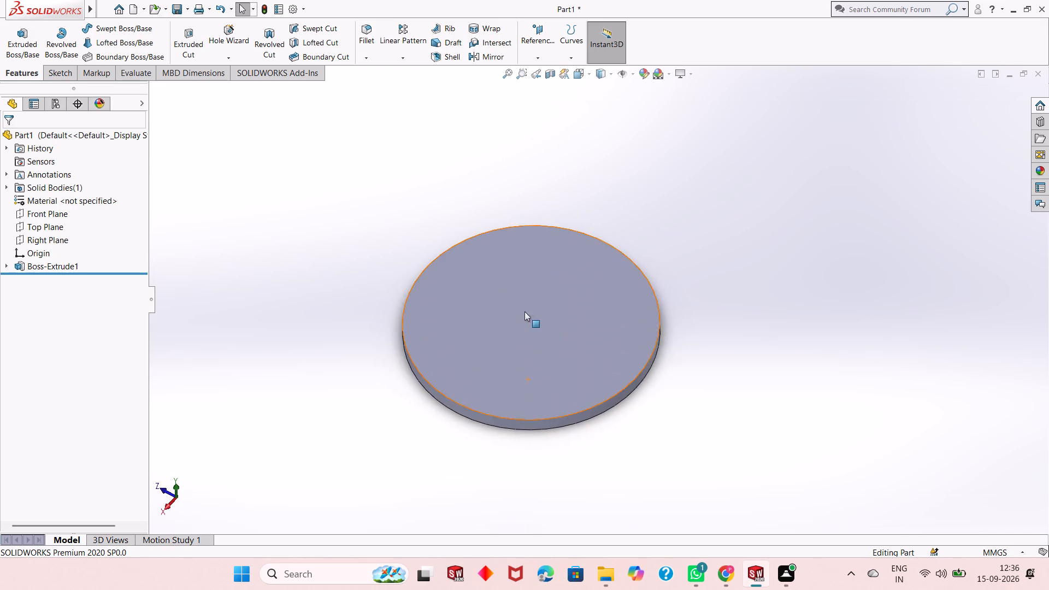
scroll(524, 287, "down", 6)
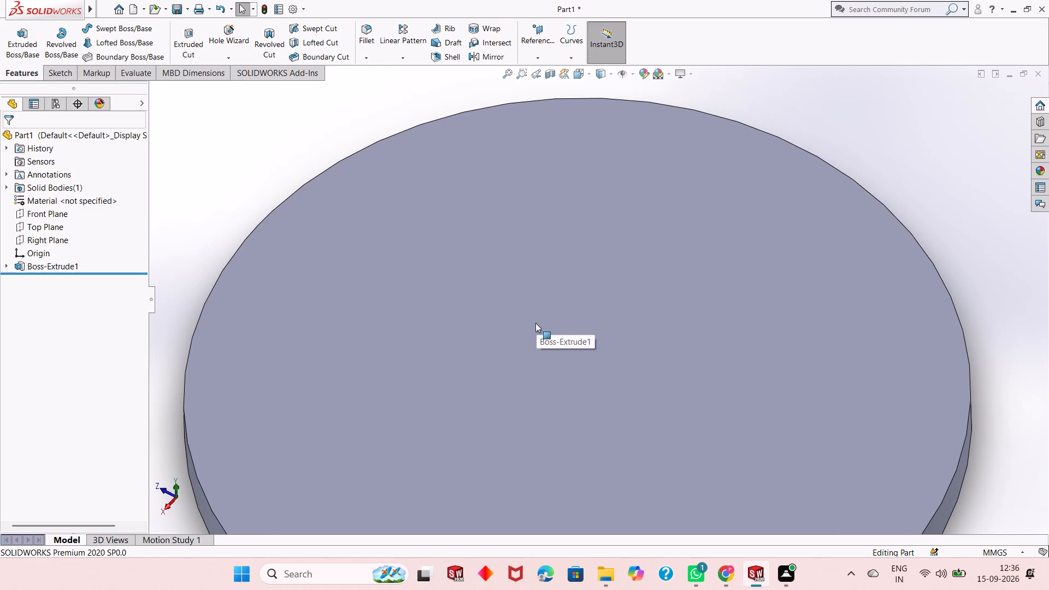
middle_click_drag(570, 332, 602, 329)
scroll(568, 328, "down", 3)
scroll(566, 329, "up", 7)
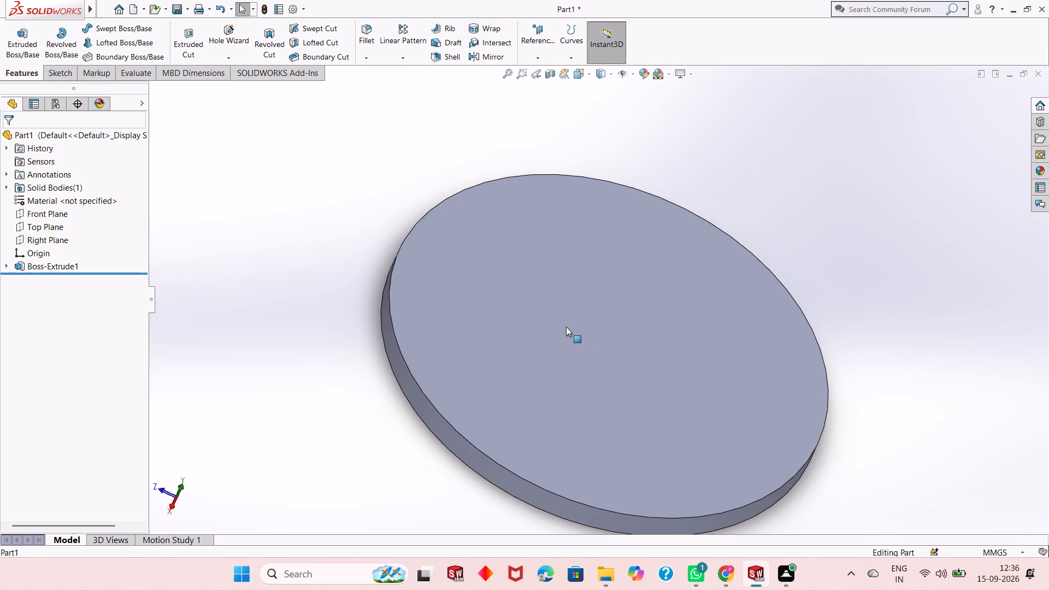
key("Escape")
scroll(566, 327, "up", 1)
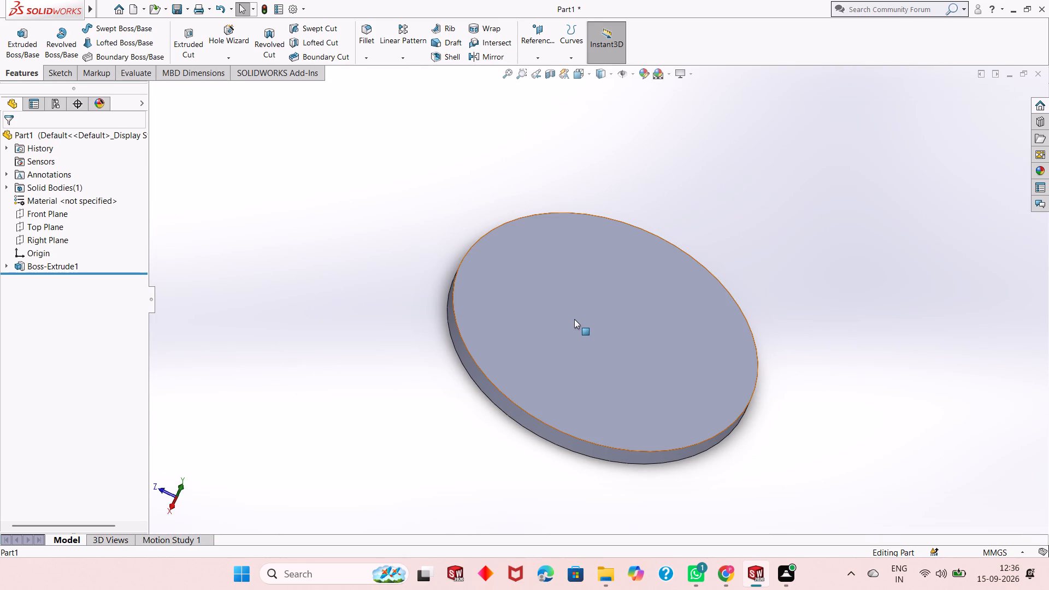
scroll(574, 319, "down", 2)
key("Escape")
key("Escape")
middle_click_drag(572, 320, 570, 323)
scroll(572, 320, "up", 1)
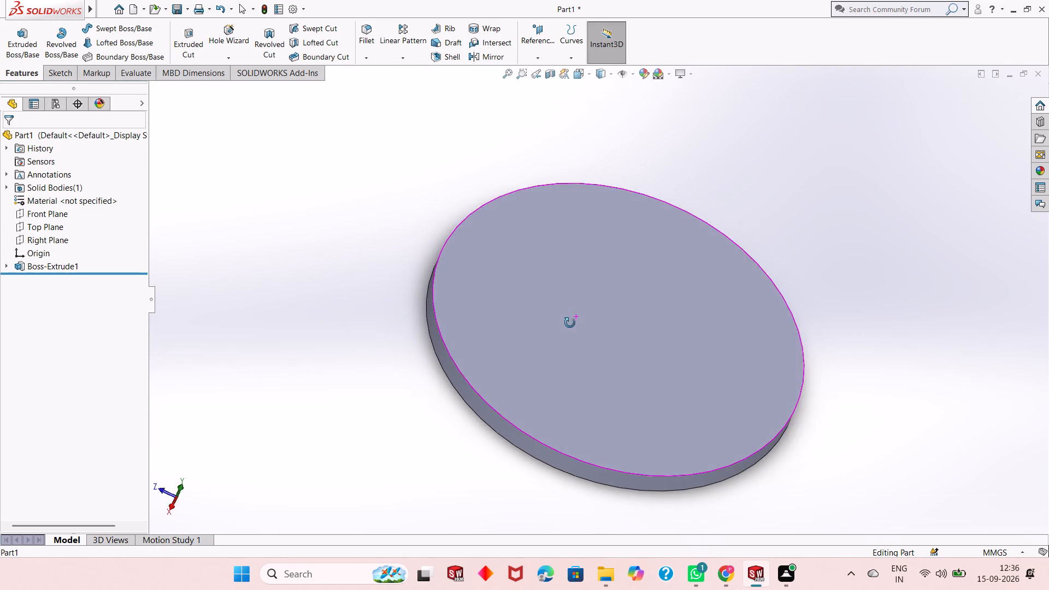
middle_click_drag(570, 323, 470, 350)
middle_click_drag(747, 322, 658, 364)
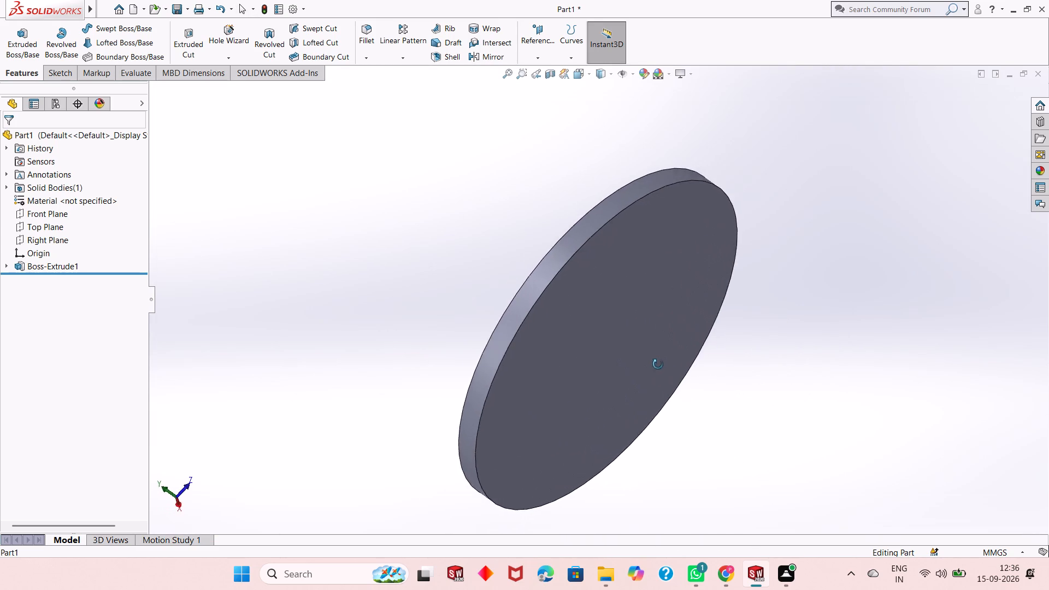
middle_click_drag(658, 364, 641, 381)
middle_click_drag(702, 270, 687, 380)
scroll(681, 256, "up", 1)
middle_click_drag(680, 310, 718, 369)
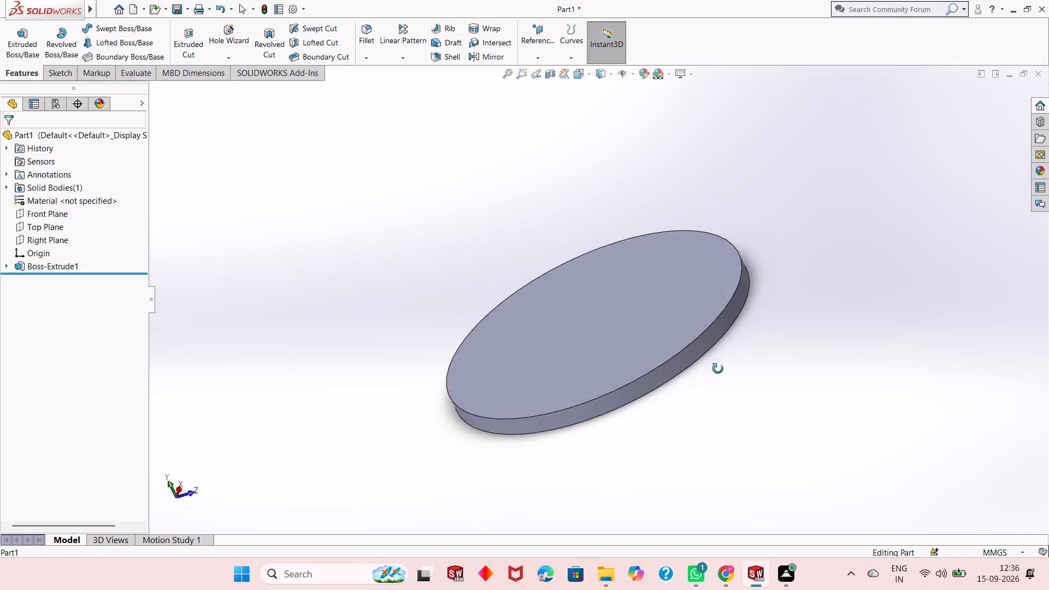
middle_click_drag(718, 369, 720, 361)
middle_click_drag(692, 320, 725, 385)
scroll(703, 339, "down", 5)
scroll(656, 356, "up", 3)
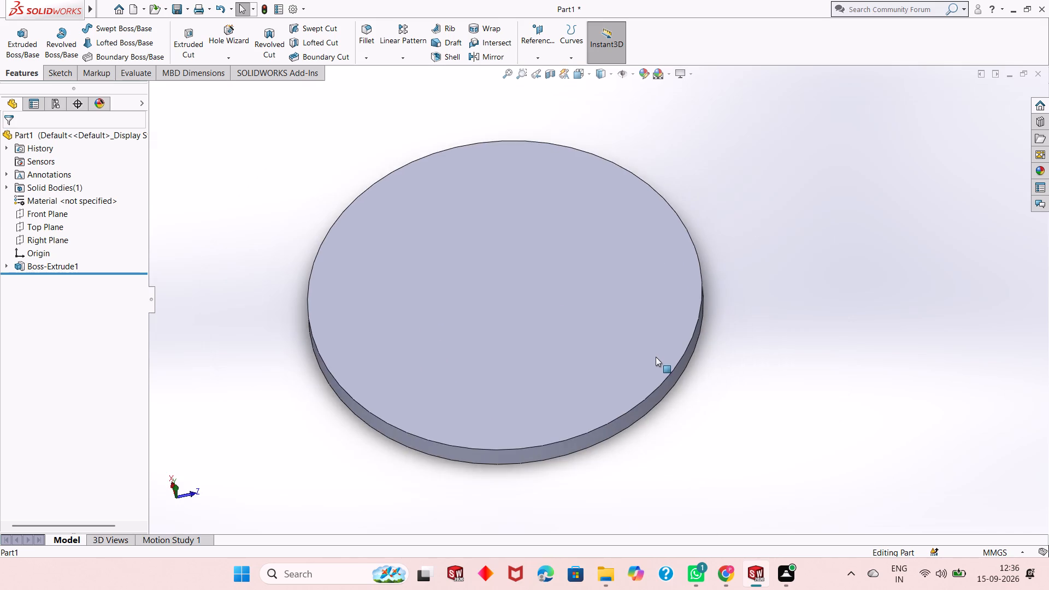
Start a new sketch on the disc's upper flat face, viewed face-on.
scroll(656, 357, "up", 2)
middle_click_drag(614, 339, 646, 368)
left_click(627, 341)
left_click(676, 310)
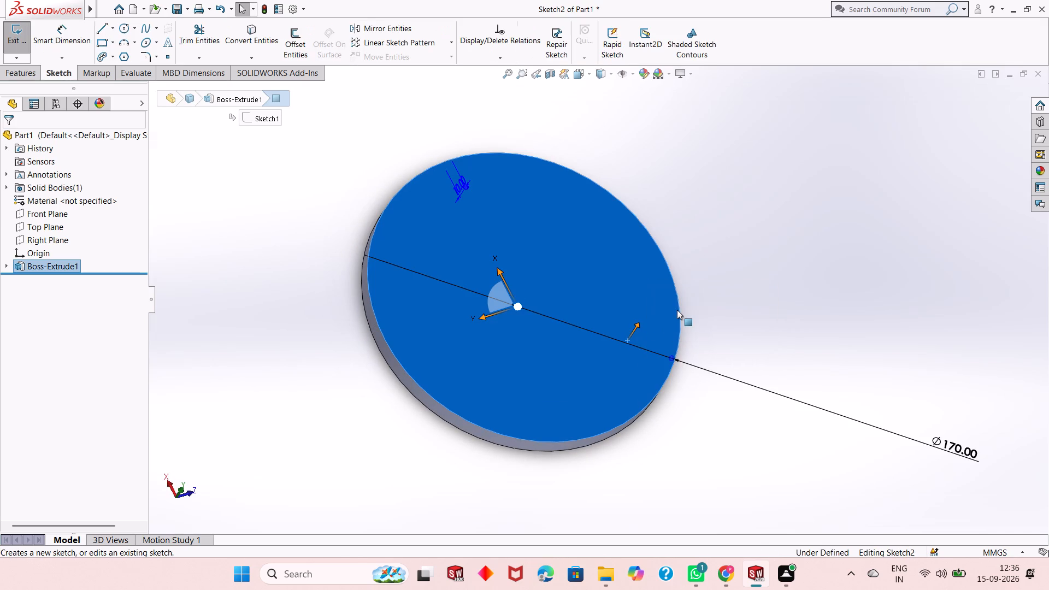
key("ctrl+8")
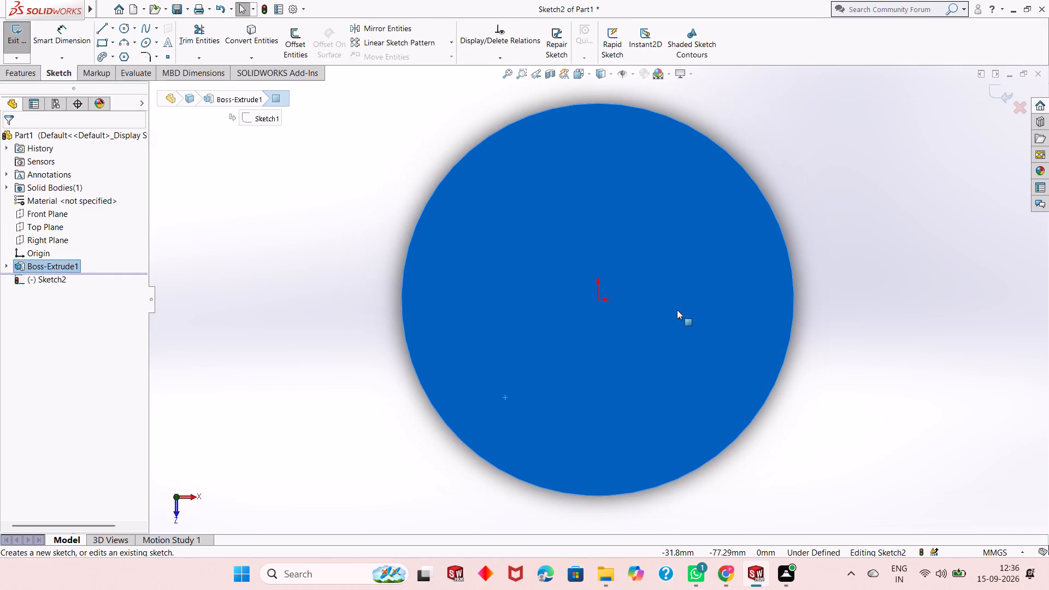
key("Escape")
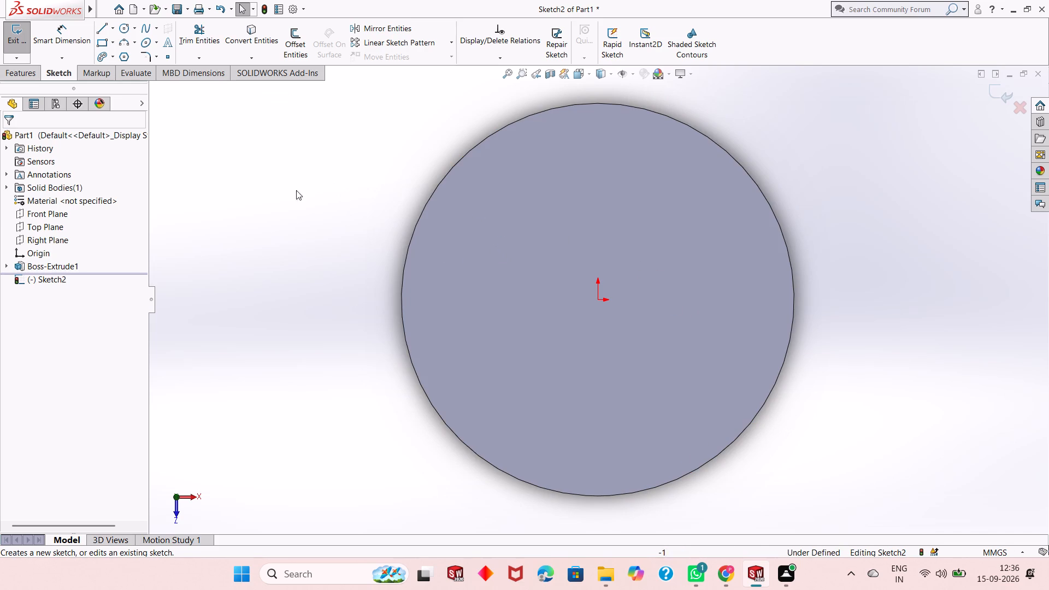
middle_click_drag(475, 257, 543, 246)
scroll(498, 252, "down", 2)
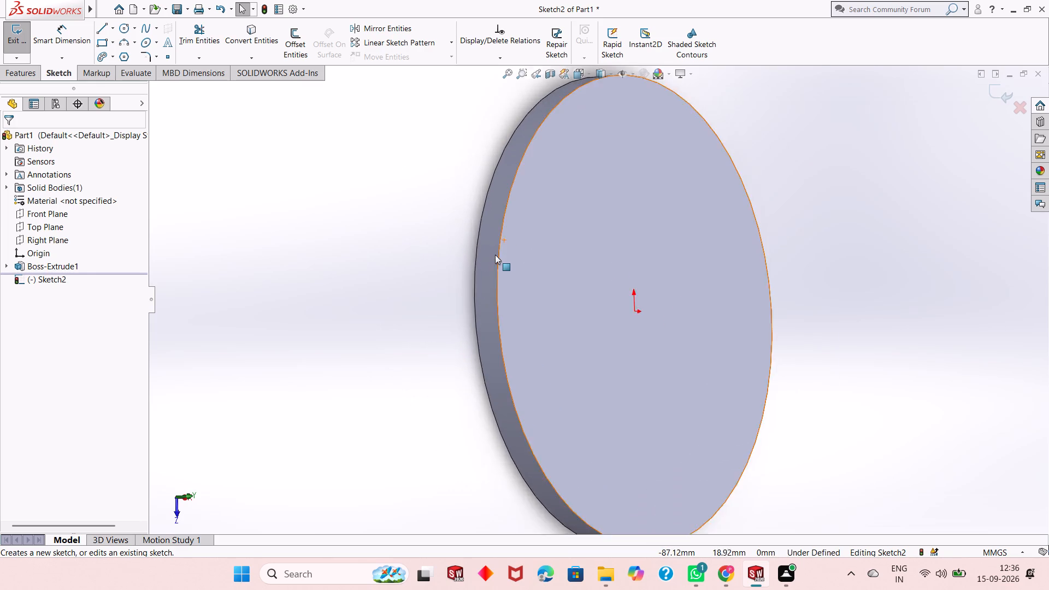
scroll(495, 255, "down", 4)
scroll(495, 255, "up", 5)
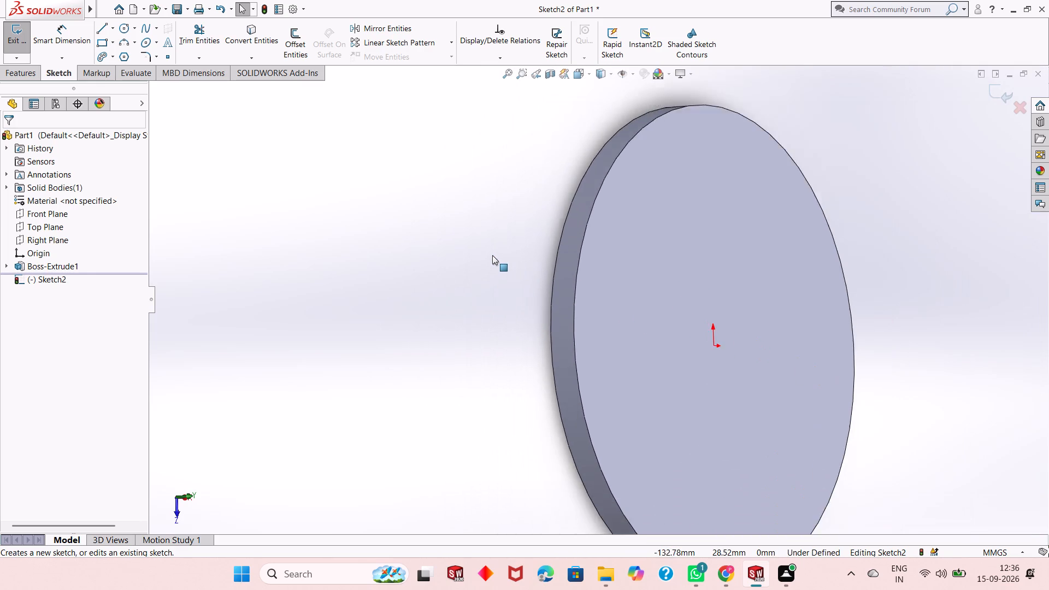
Examine both flat faces and the rim of the disc from several angles.
scroll(492, 255, "up", 3)
scroll(745, 300, "down", 4)
scroll(607, 307, "down", 2)
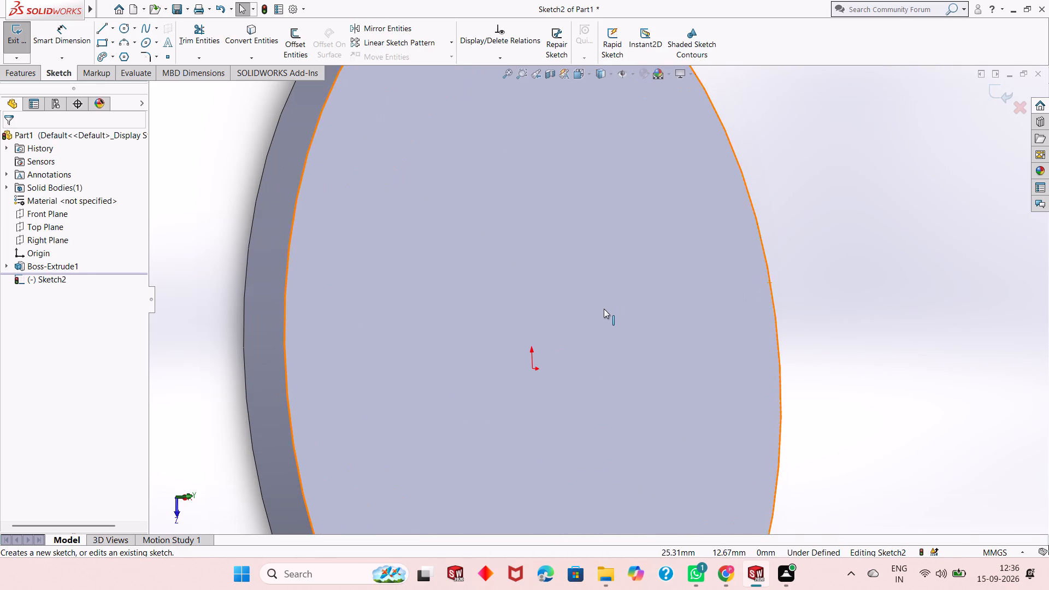
scroll(604, 309, "up", 4)
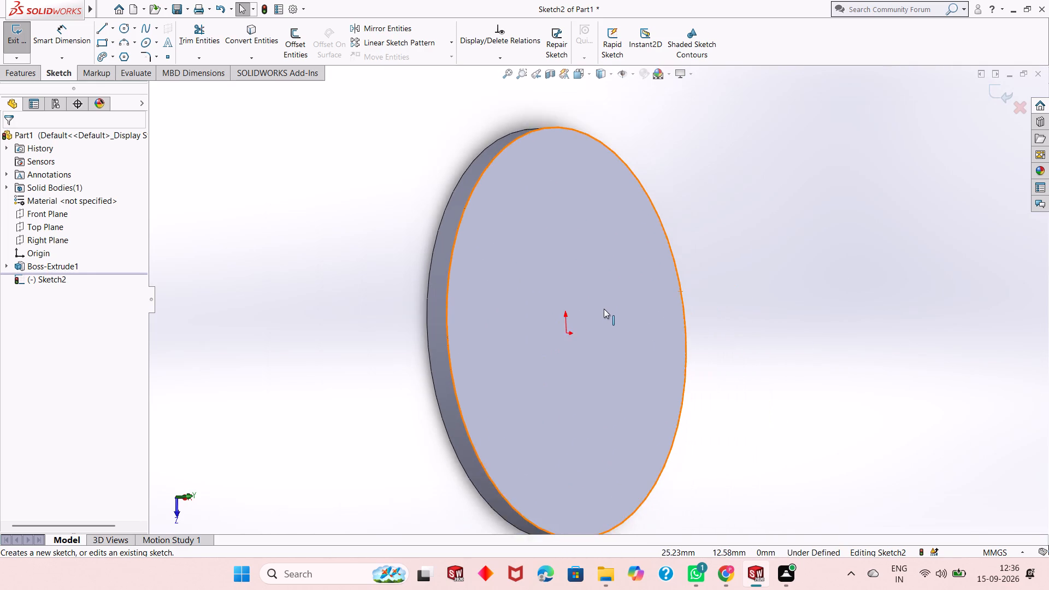
scroll(604, 309, "up", 1)
key("Escape")
scroll(604, 309, "up", 1)
middle_click_drag(601, 307, 545, 327)
middle_click_drag(646, 258, 555, 295)
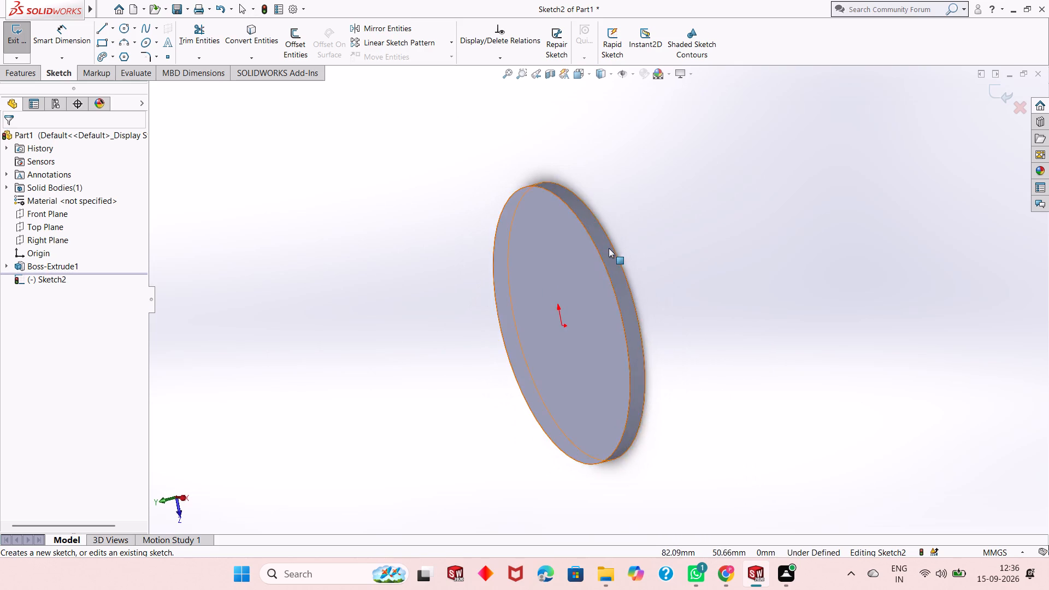
scroll(610, 247, "down", 9)
scroll(584, 290, "down", 4)
scroll(584, 291, "up", 4)
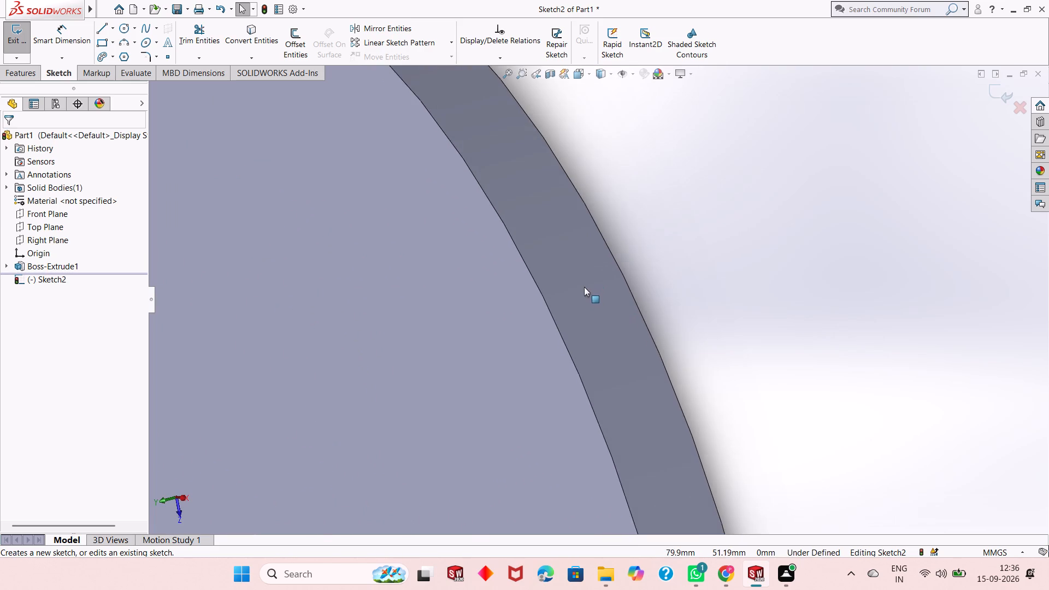
scroll(584, 287, "up", 9)
middle_click_drag(568, 400, 630, 384)
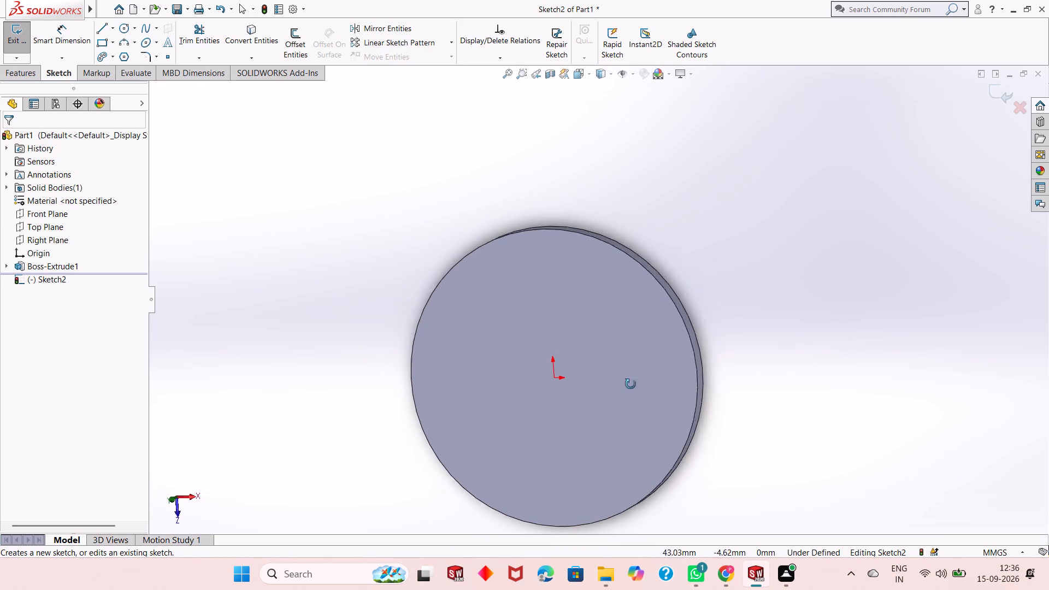
middle_click_drag(630, 384, 687, 369)
scroll(637, 367, "up", 1)
scroll(632, 367, "down", 2)
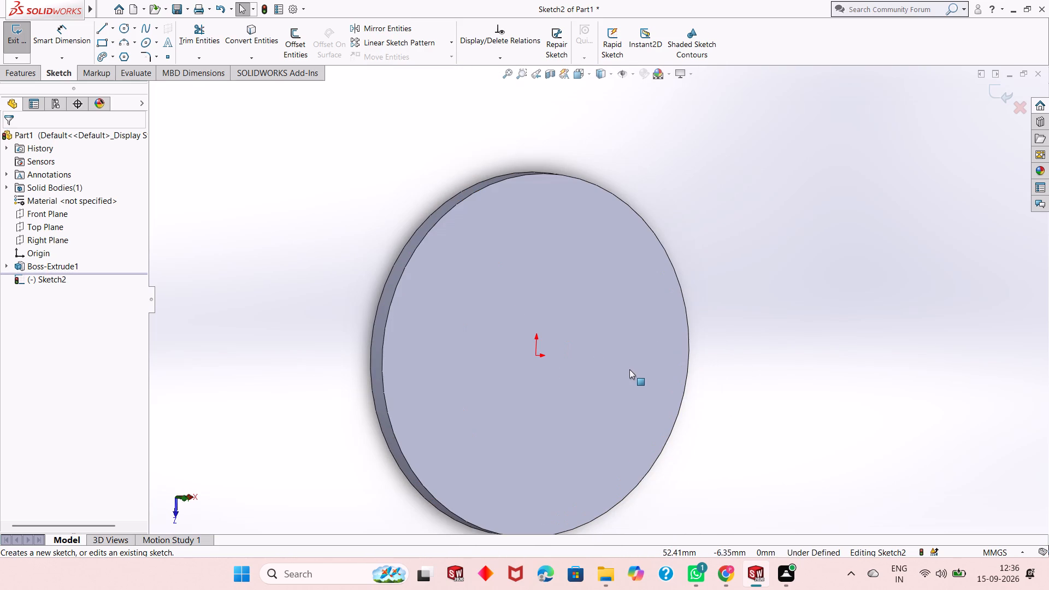
key("Escape")
Orient the view face-on to the disc's flat face for sketching.
left_click(587, 298)
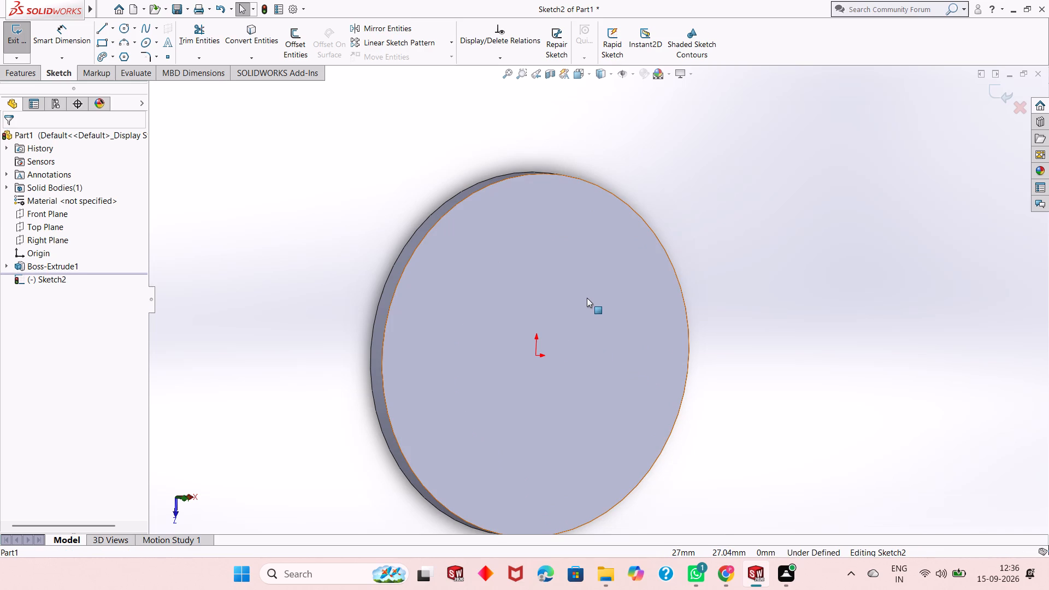
key("Escape")
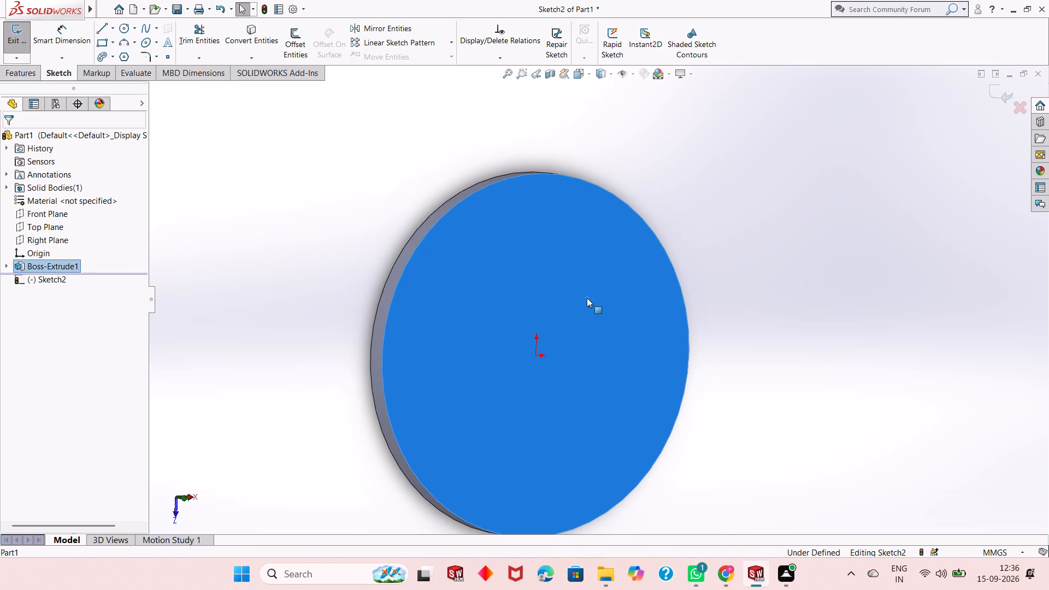
key("ctrl+8")
key("Escape")
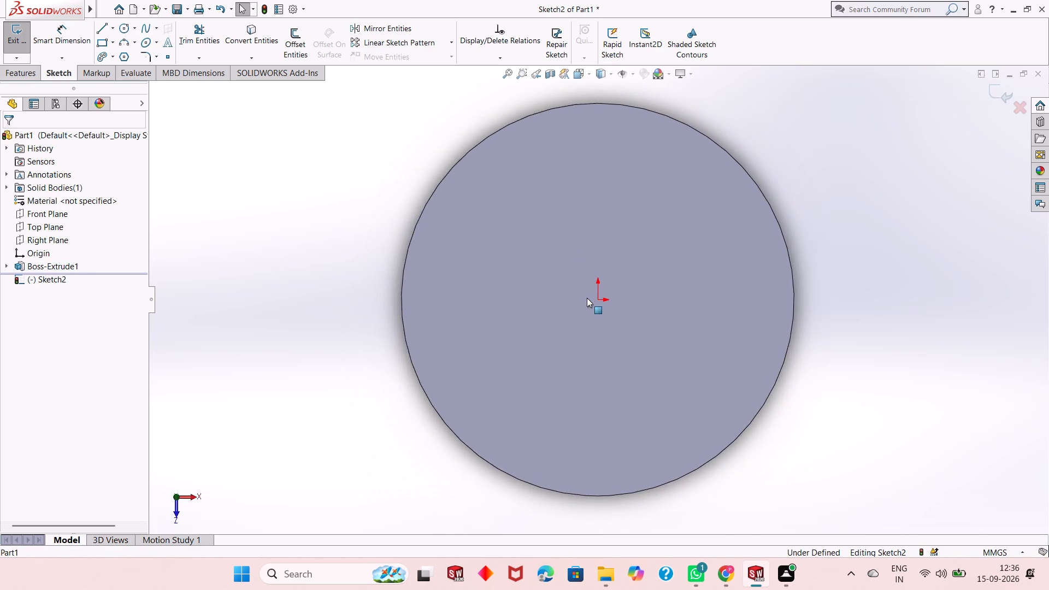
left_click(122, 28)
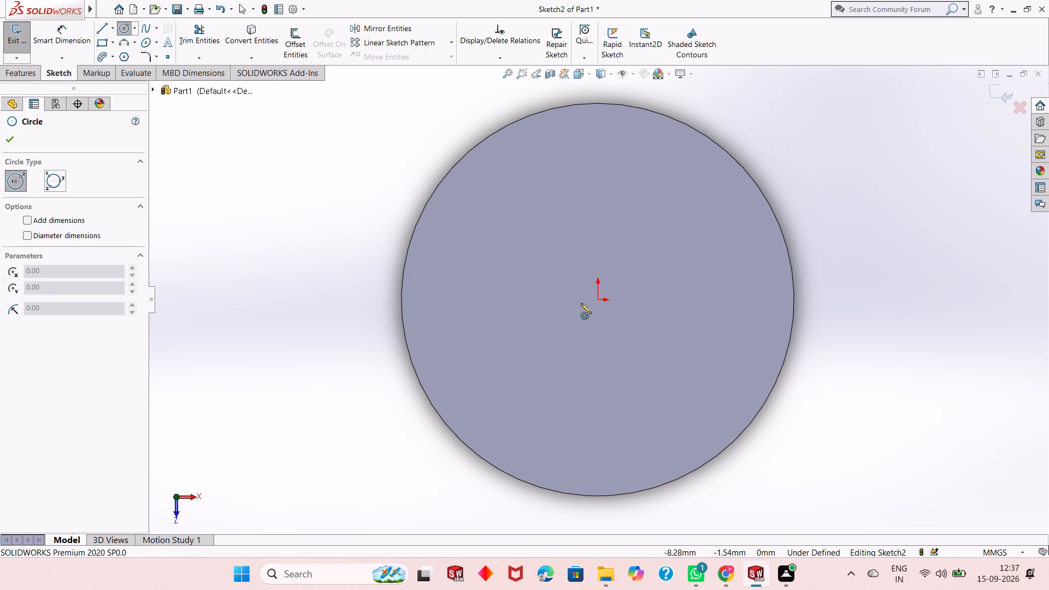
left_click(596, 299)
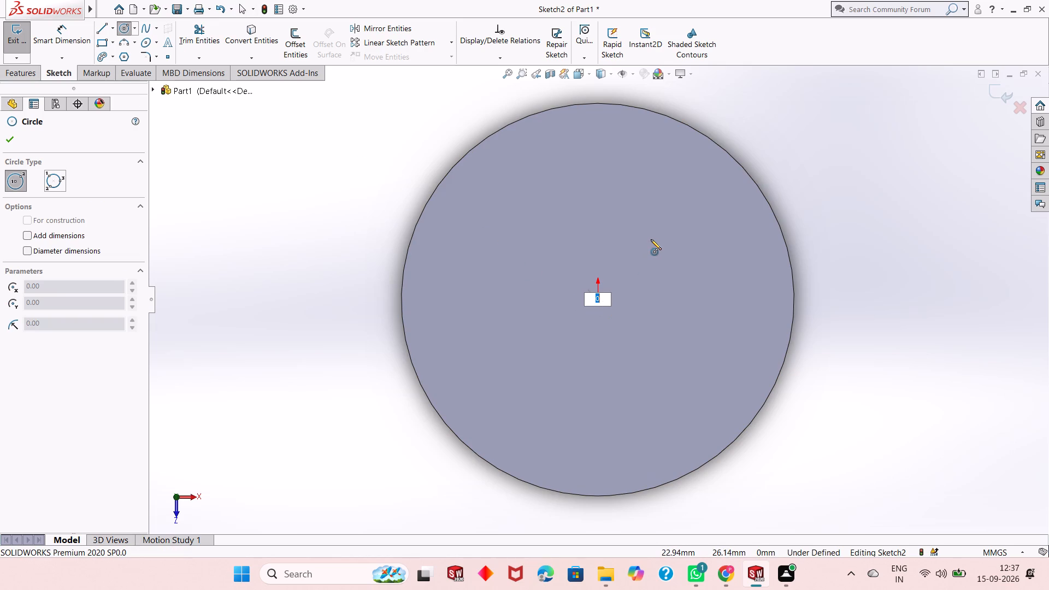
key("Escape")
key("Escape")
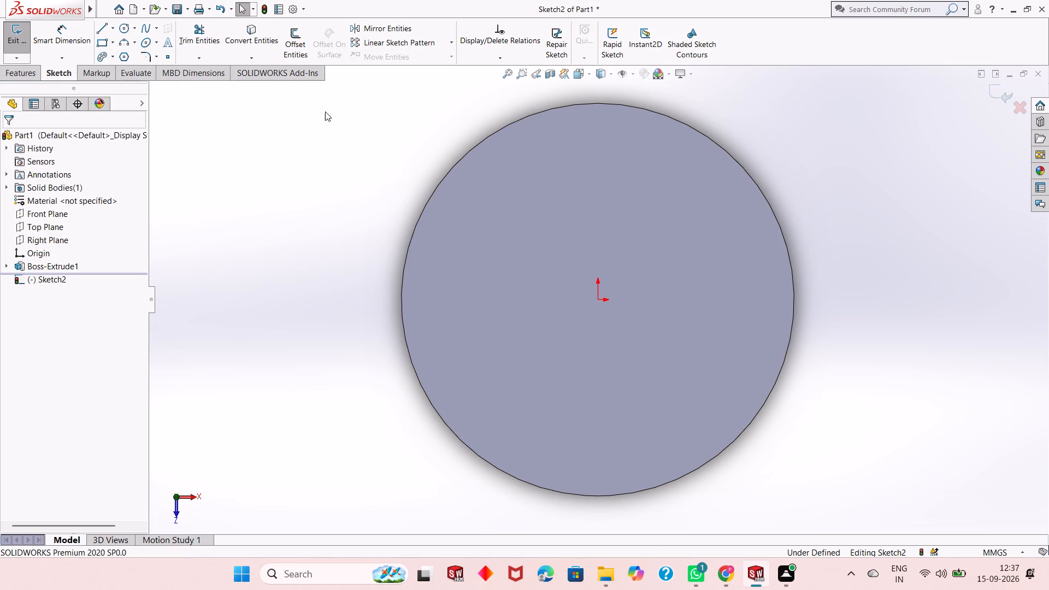
Sketch a circle centred on the origin, about 54 mm in diameter, on the disc's face.
left_click(128, 27)
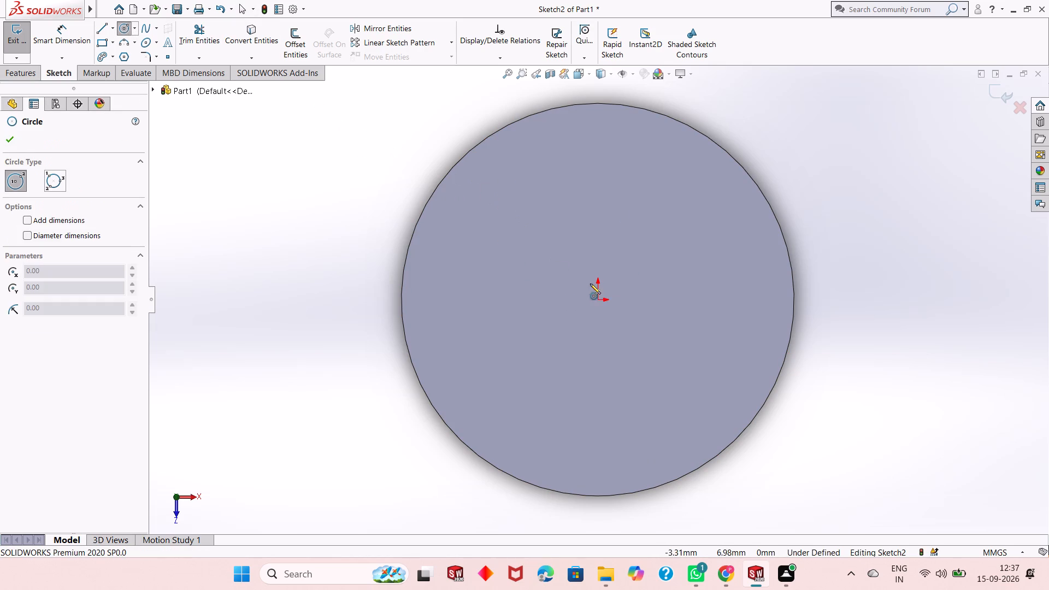
left_click(600, 299)
left_click(643, 256)
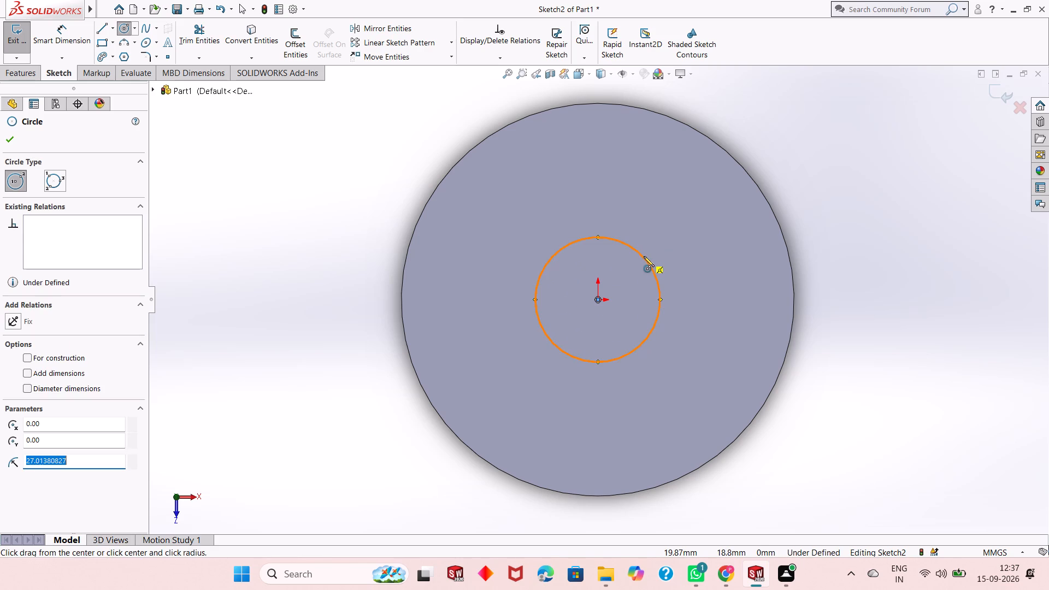
key("Escape")
key("Escape")
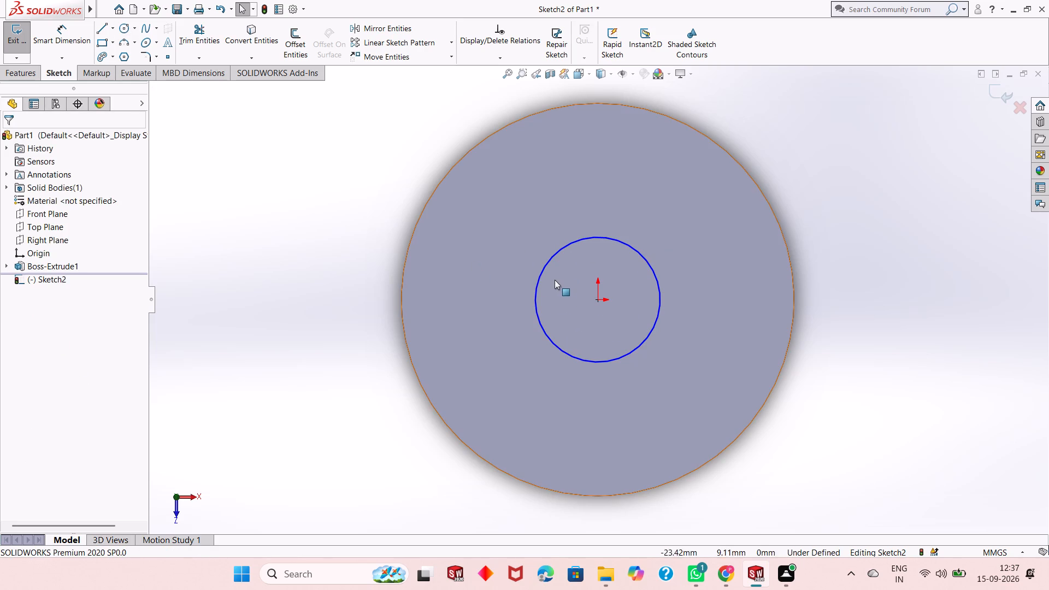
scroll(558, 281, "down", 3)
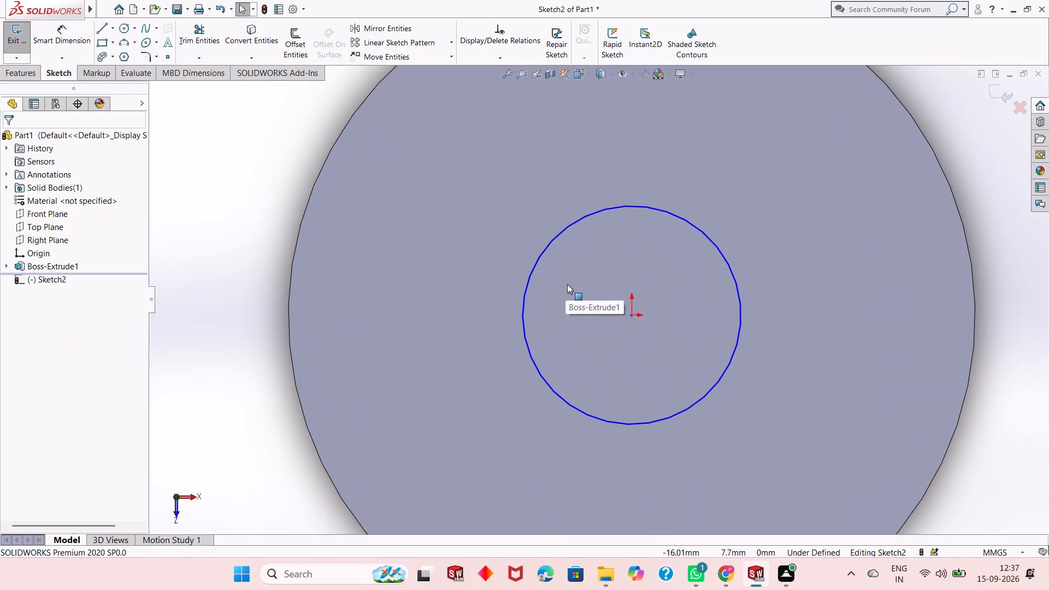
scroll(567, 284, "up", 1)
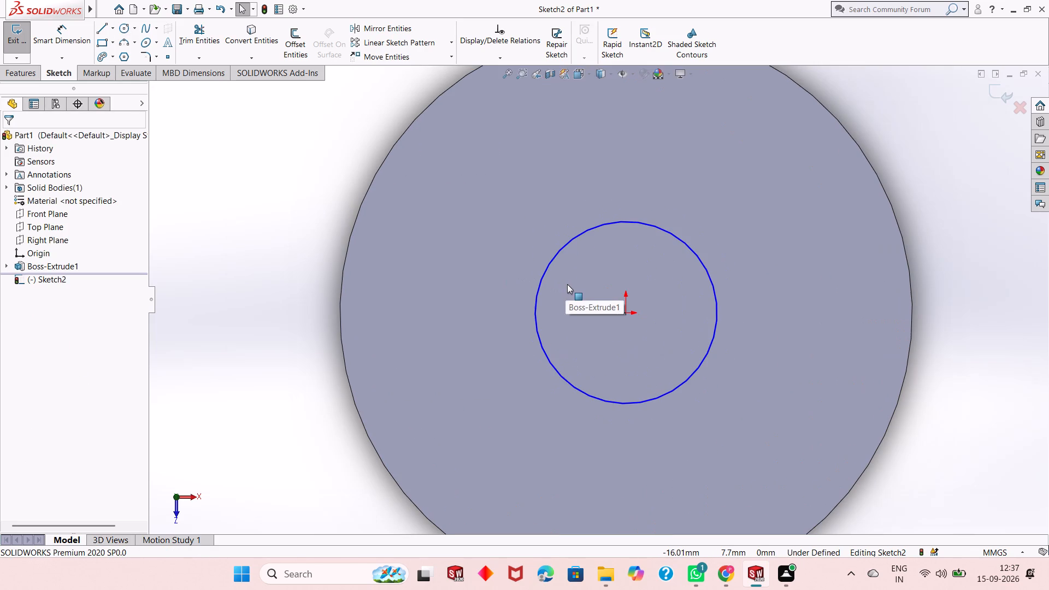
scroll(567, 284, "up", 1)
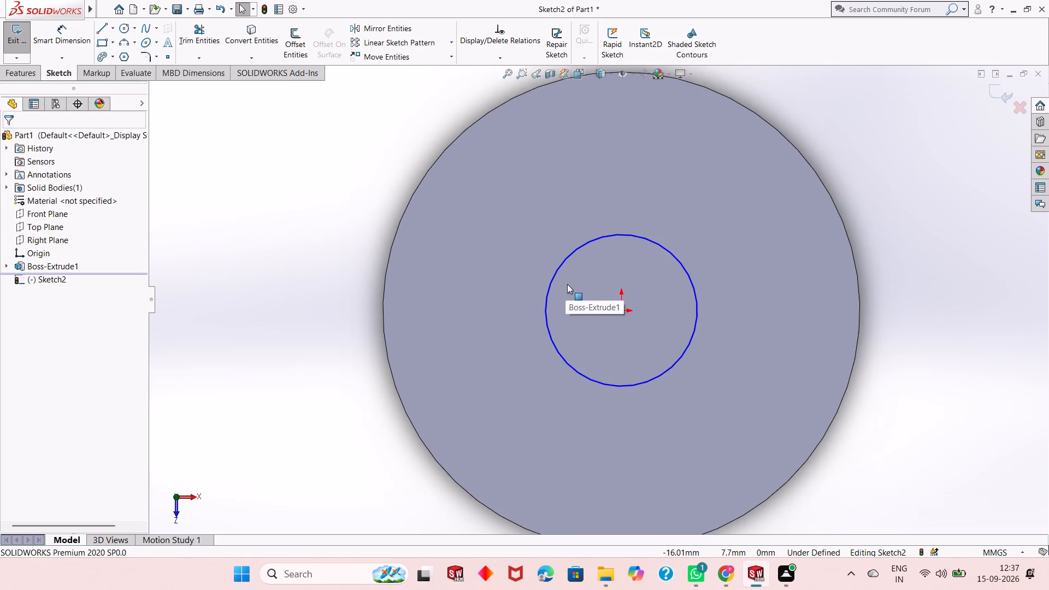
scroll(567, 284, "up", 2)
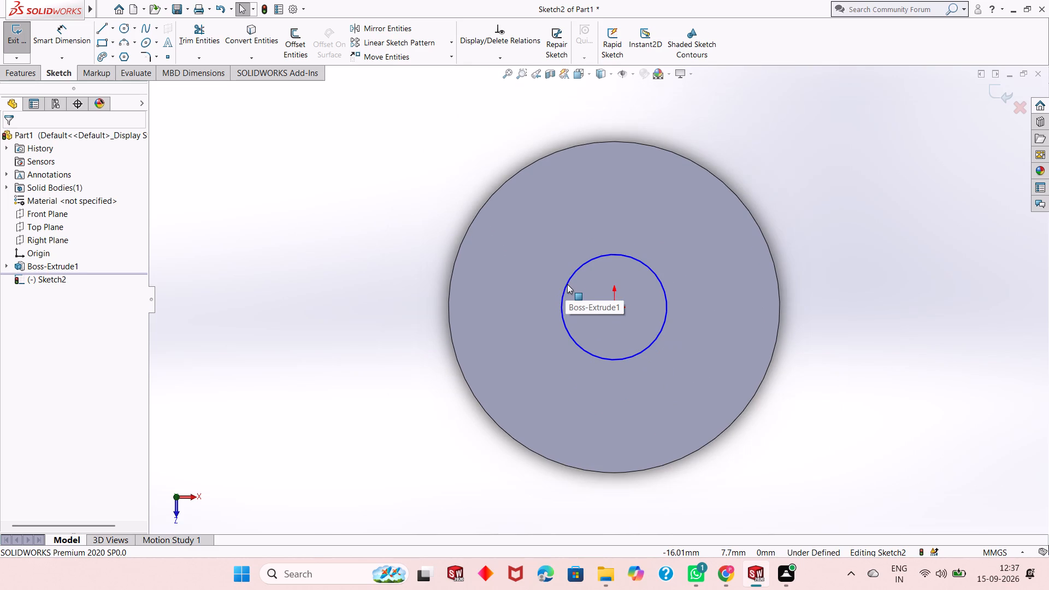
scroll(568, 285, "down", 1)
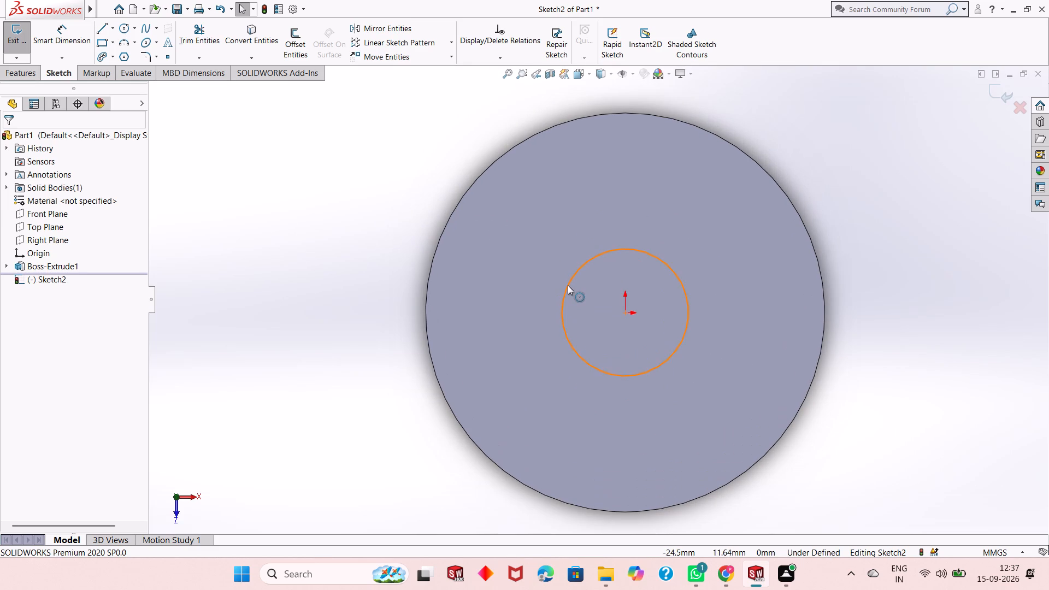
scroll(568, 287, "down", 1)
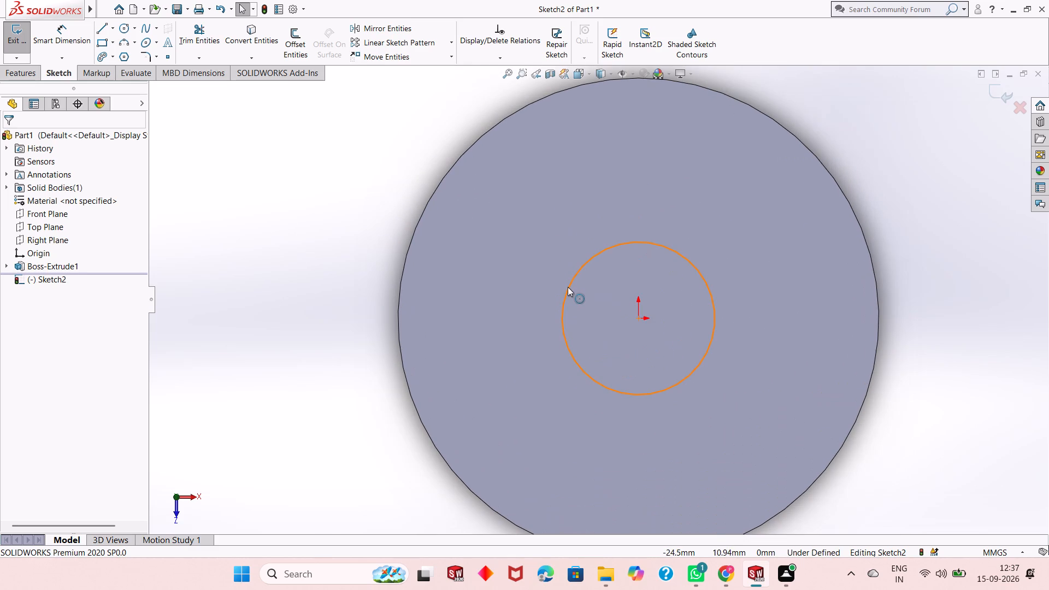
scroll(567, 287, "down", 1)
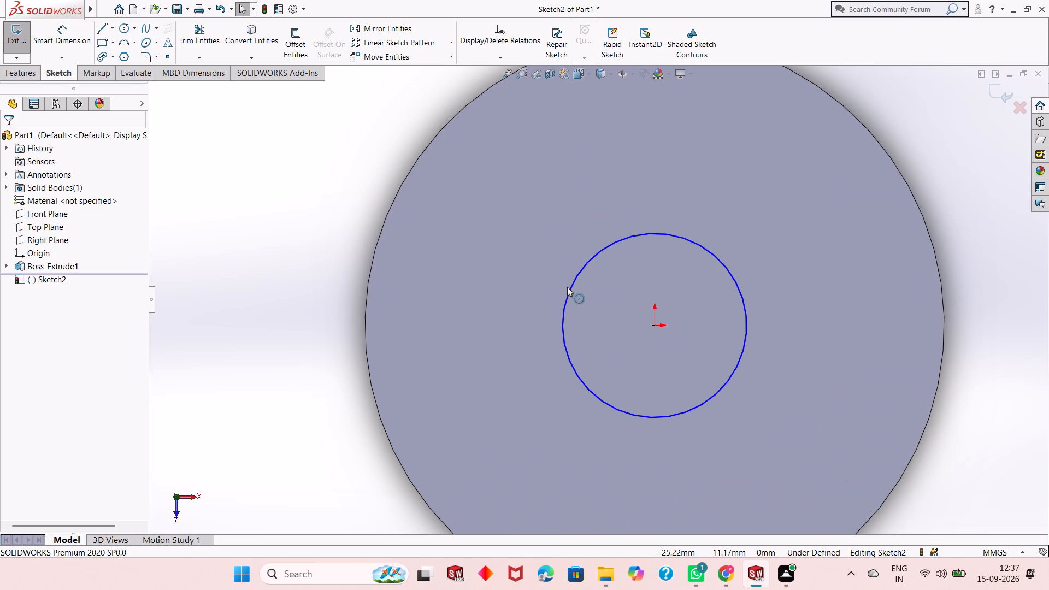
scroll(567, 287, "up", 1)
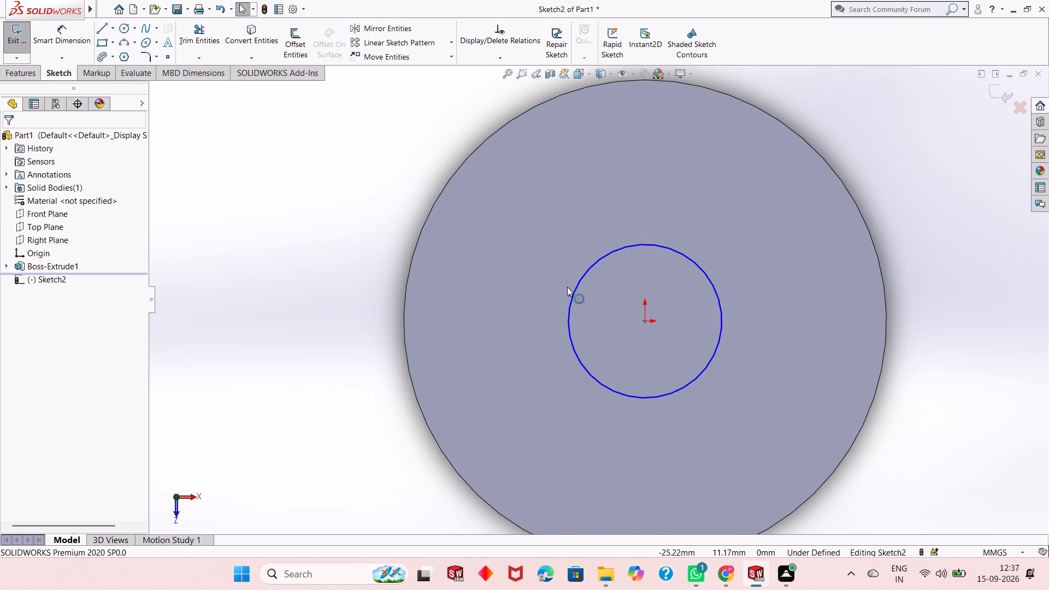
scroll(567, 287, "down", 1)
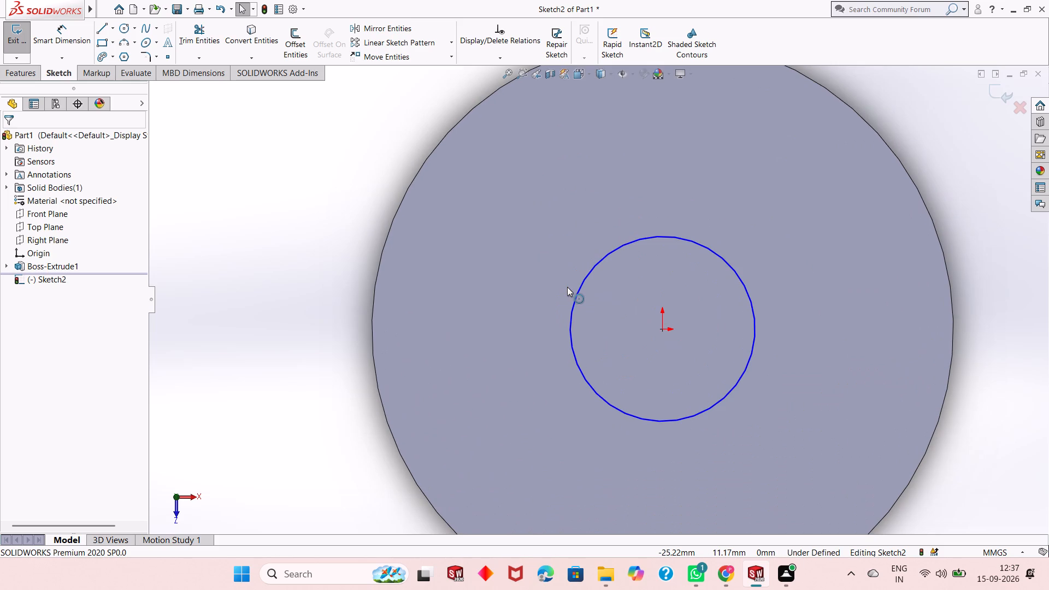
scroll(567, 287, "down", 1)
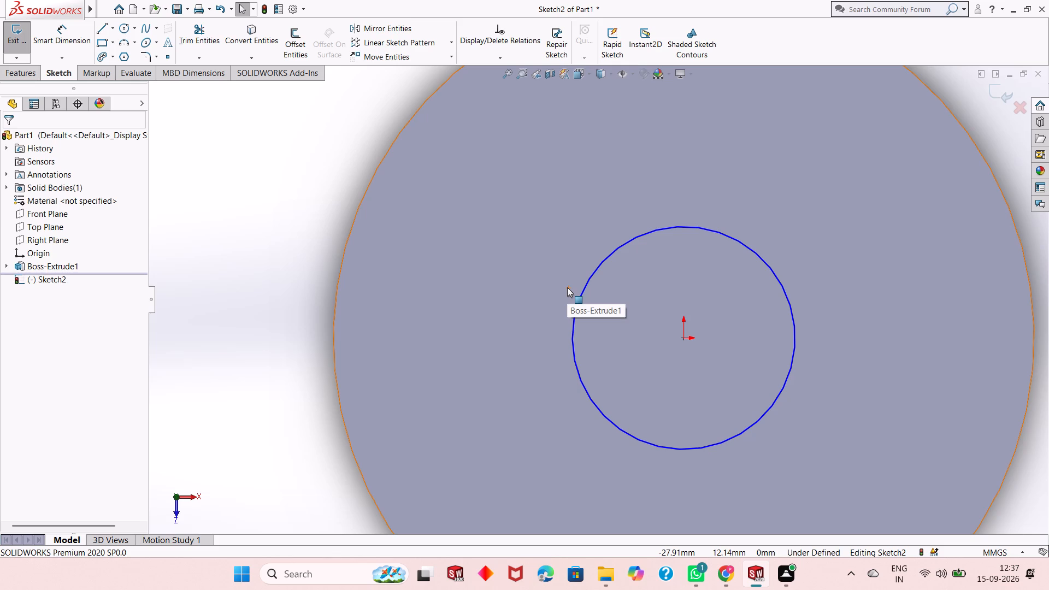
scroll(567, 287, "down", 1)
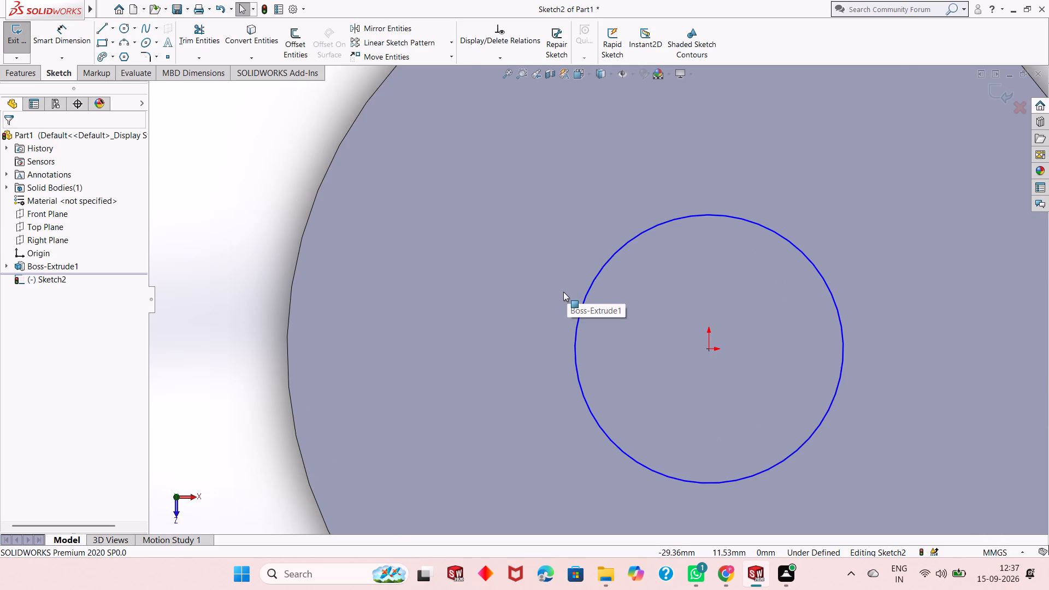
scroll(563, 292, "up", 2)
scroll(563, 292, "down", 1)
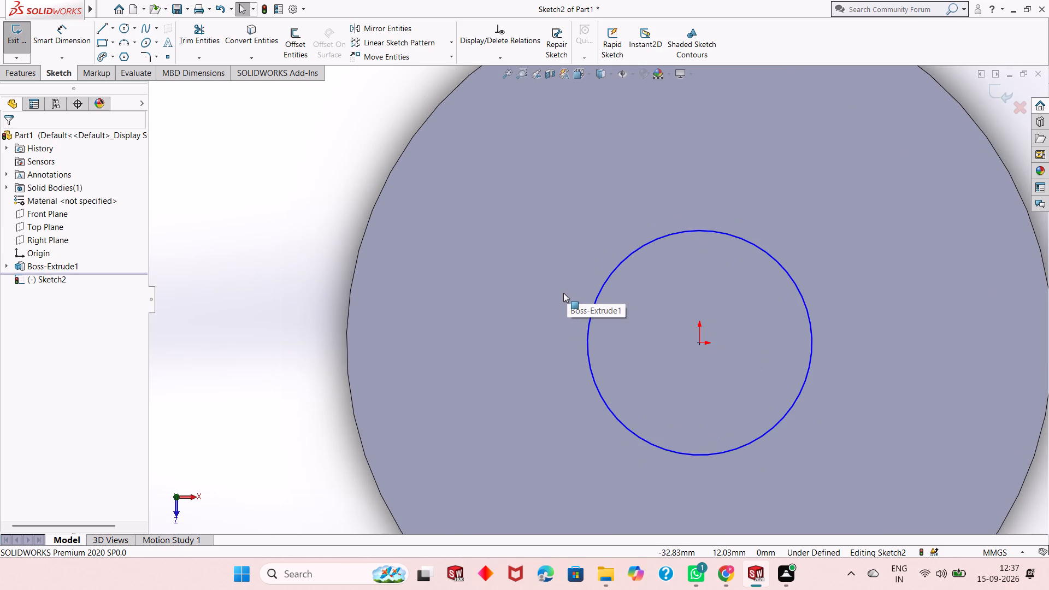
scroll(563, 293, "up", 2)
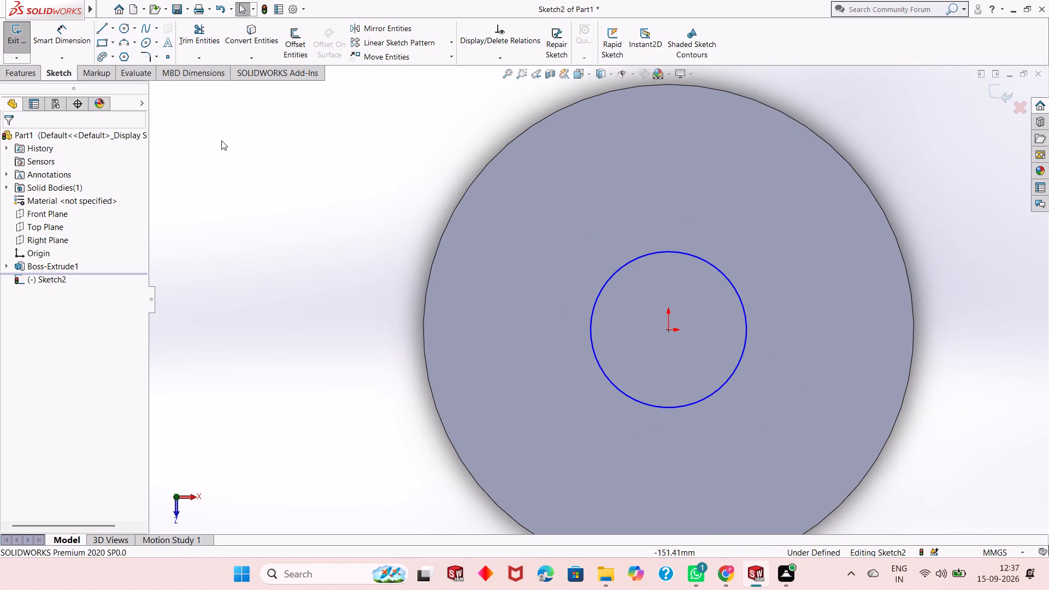
Dimension the inner circle's diameter and set it to 75 mm.
key("Escape")
left_click(49, 32)
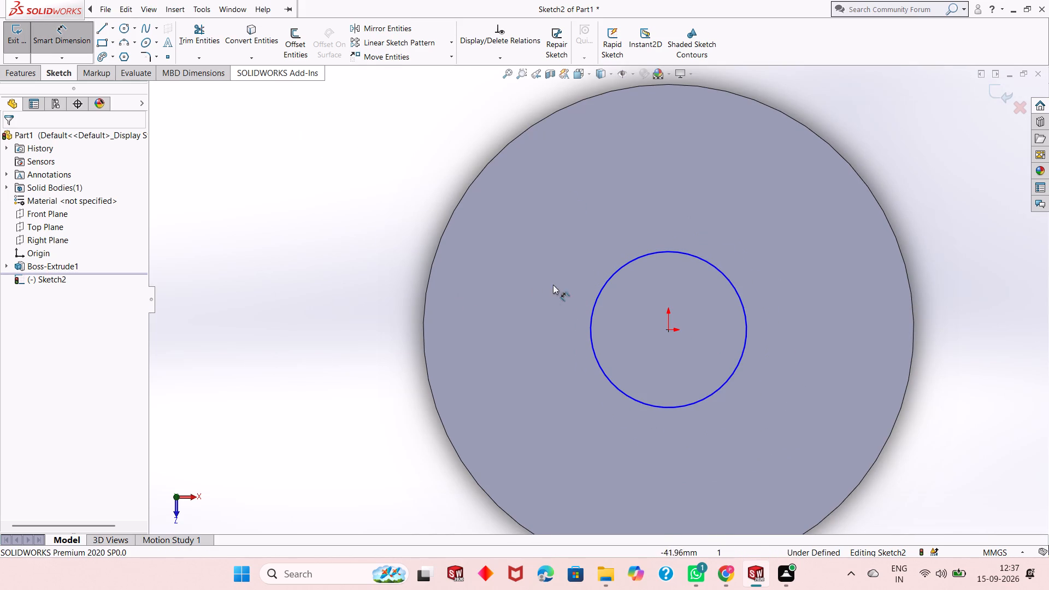
left_click(593, 310)
left_click(302, 294)
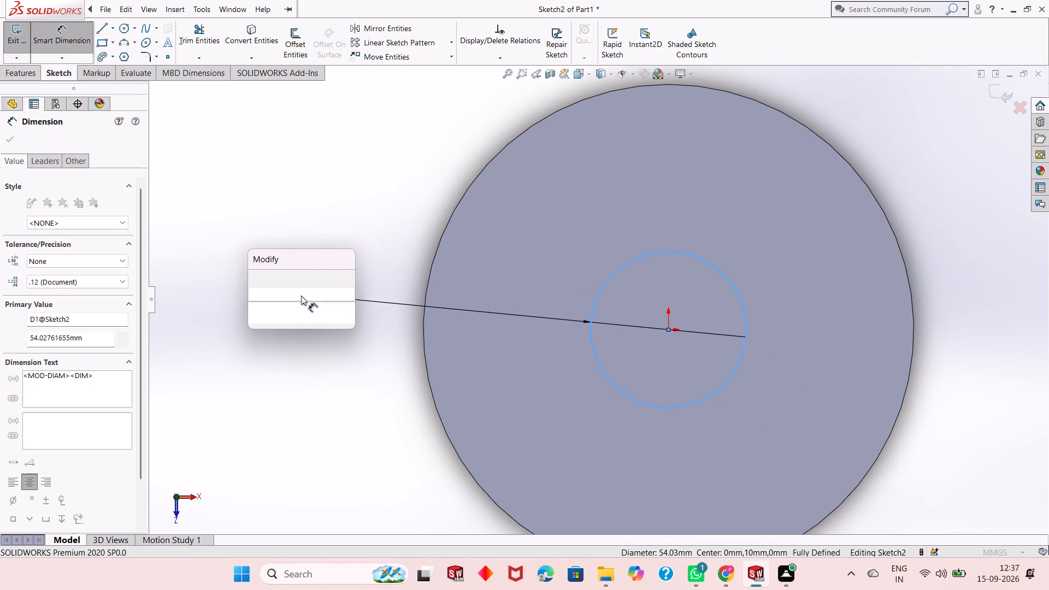
type("75")
key("Return")
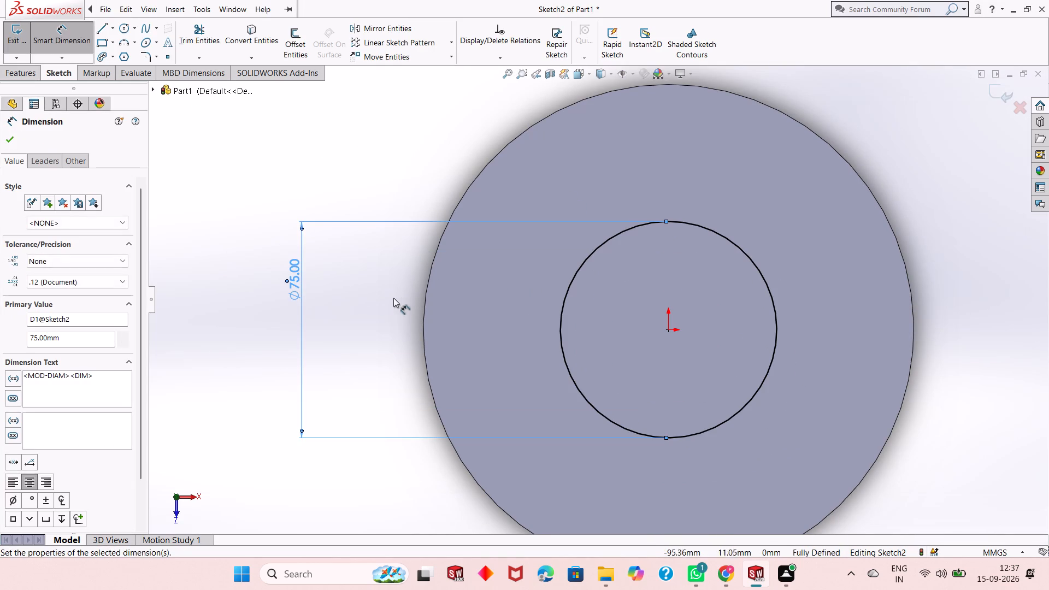
key("Escape")
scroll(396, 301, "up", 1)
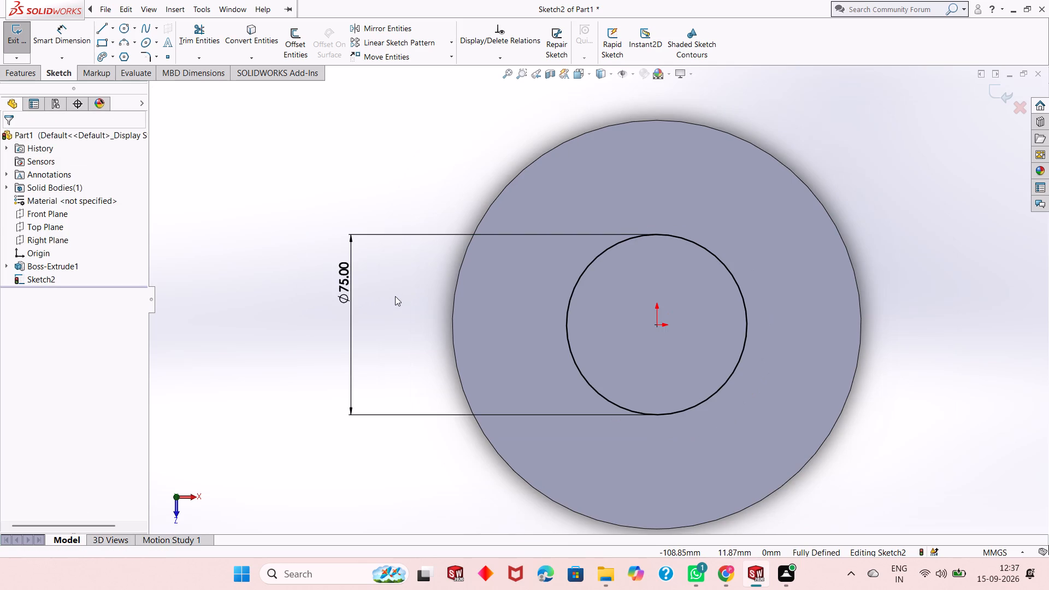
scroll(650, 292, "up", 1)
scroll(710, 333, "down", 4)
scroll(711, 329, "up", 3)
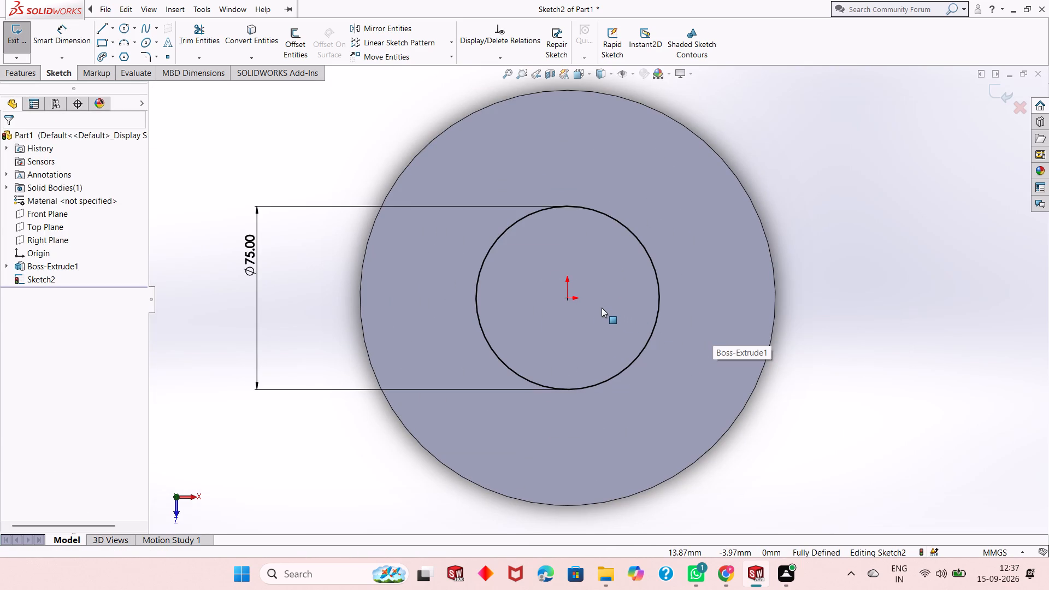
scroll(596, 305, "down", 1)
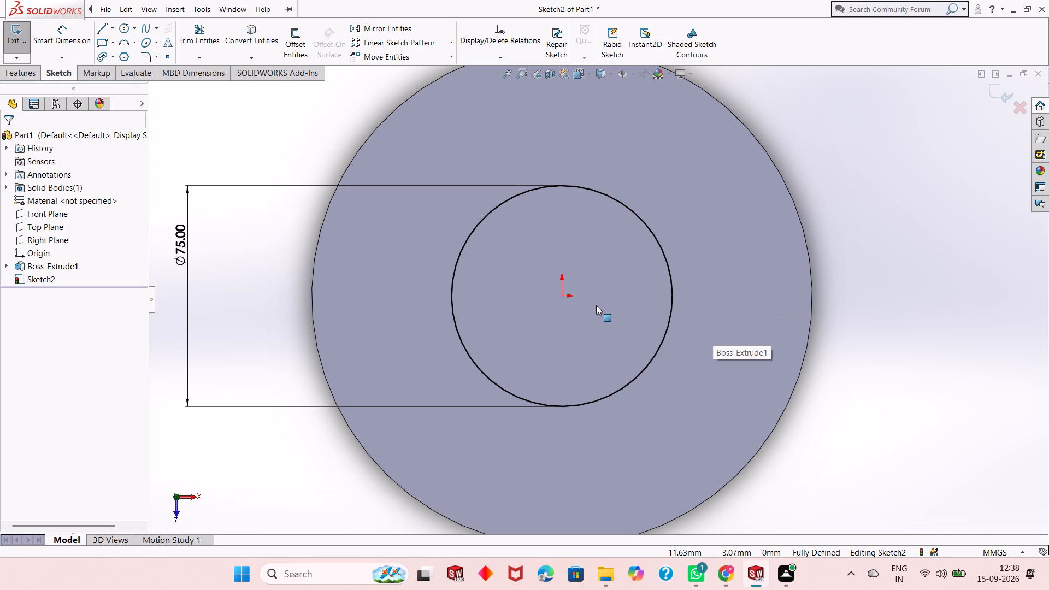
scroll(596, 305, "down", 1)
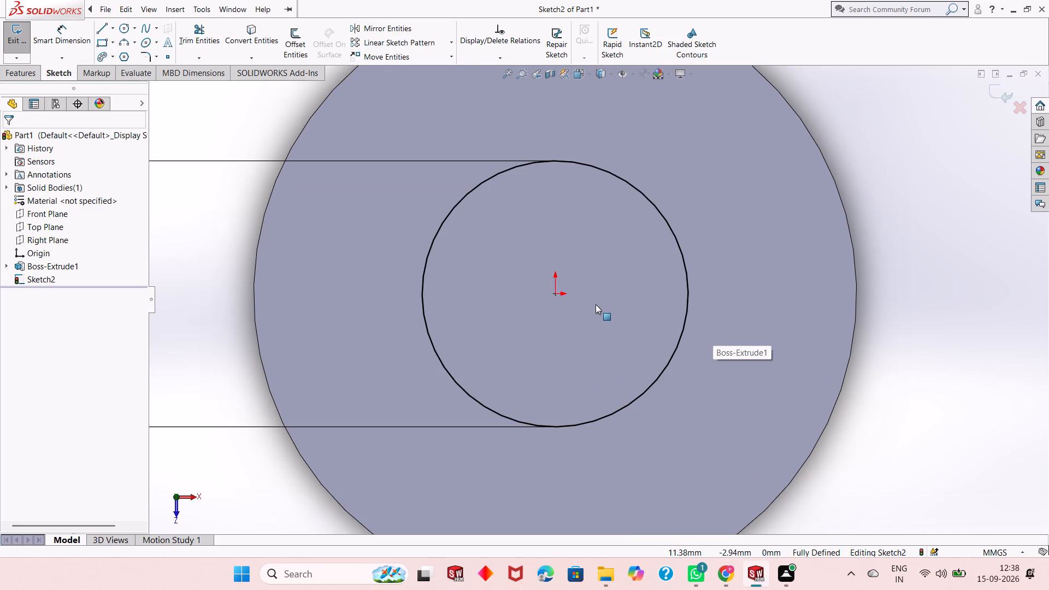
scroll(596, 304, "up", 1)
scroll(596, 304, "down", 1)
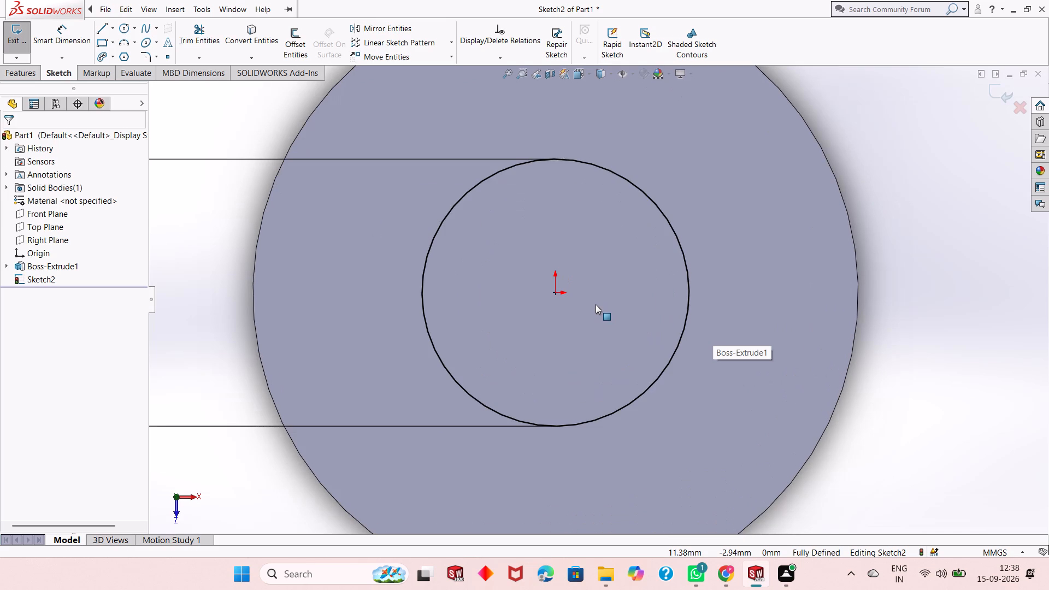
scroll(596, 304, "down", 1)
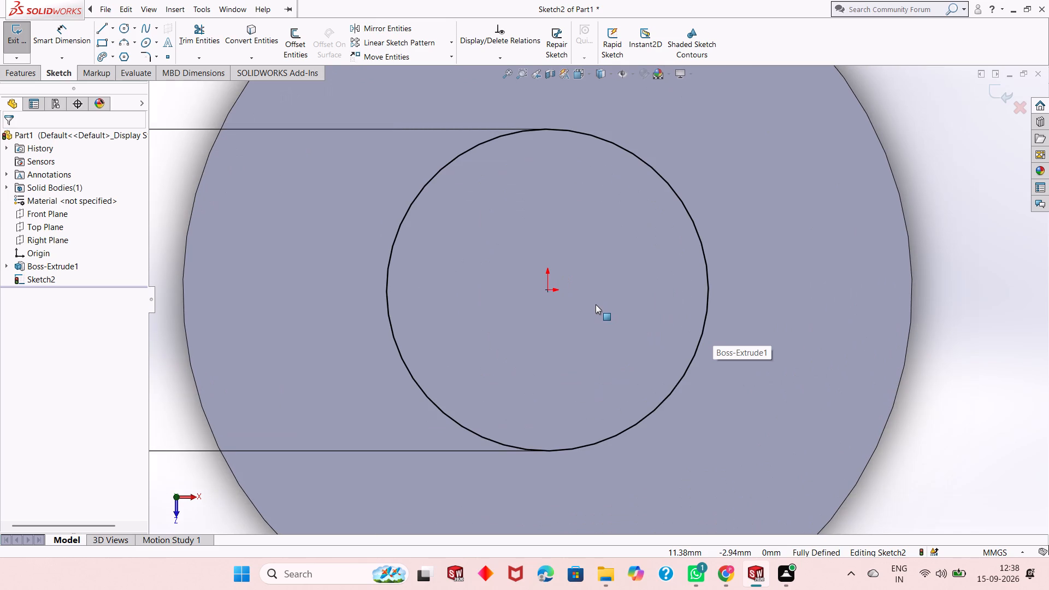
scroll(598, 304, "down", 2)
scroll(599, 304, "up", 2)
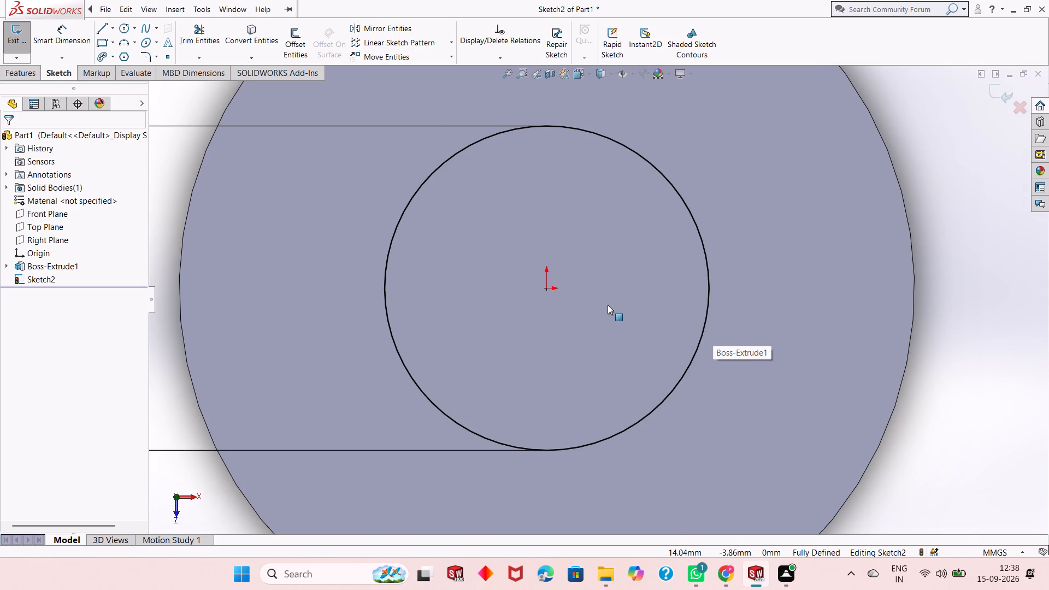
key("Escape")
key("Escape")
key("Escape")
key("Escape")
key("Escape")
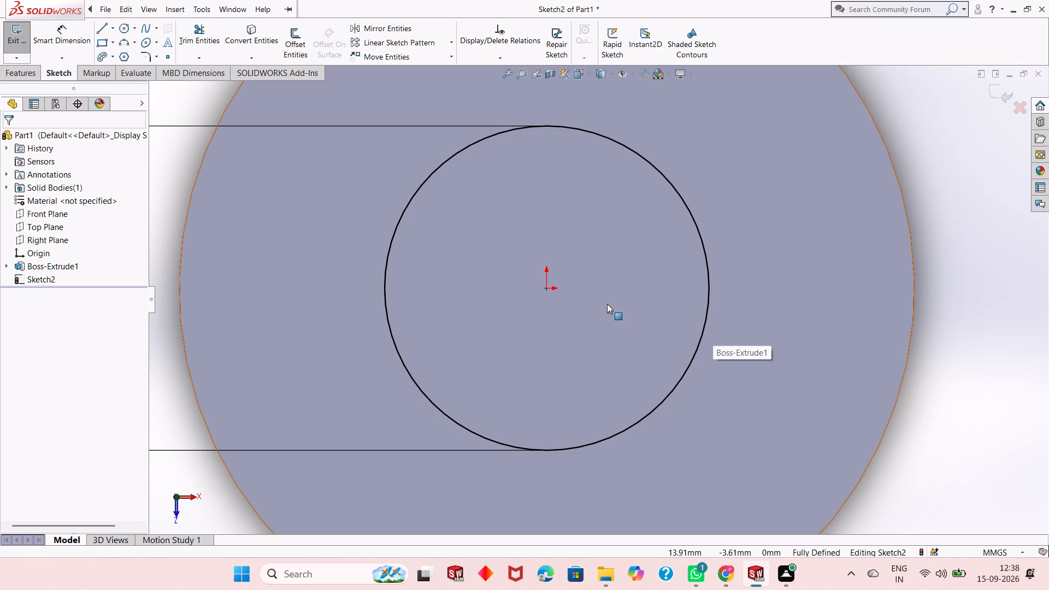
Undo the inner circle's sketch and the disc's extrusion, back to editing the base circle sketch.
key("ctrl+z")
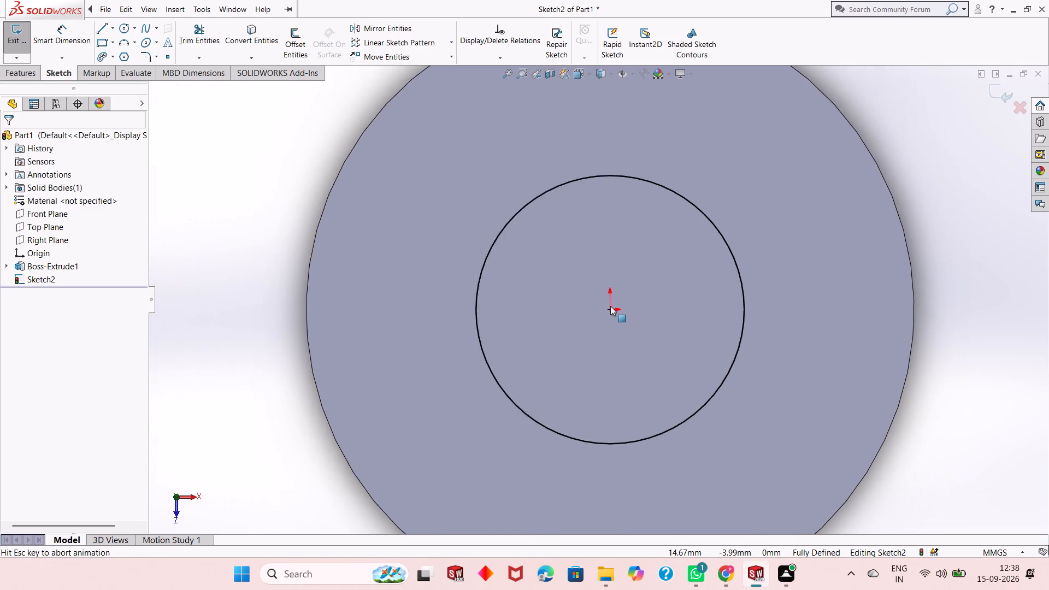
key("ctrl+z")
key("ctrl+z")
key("ctrl+z")
key("ctrl+z")
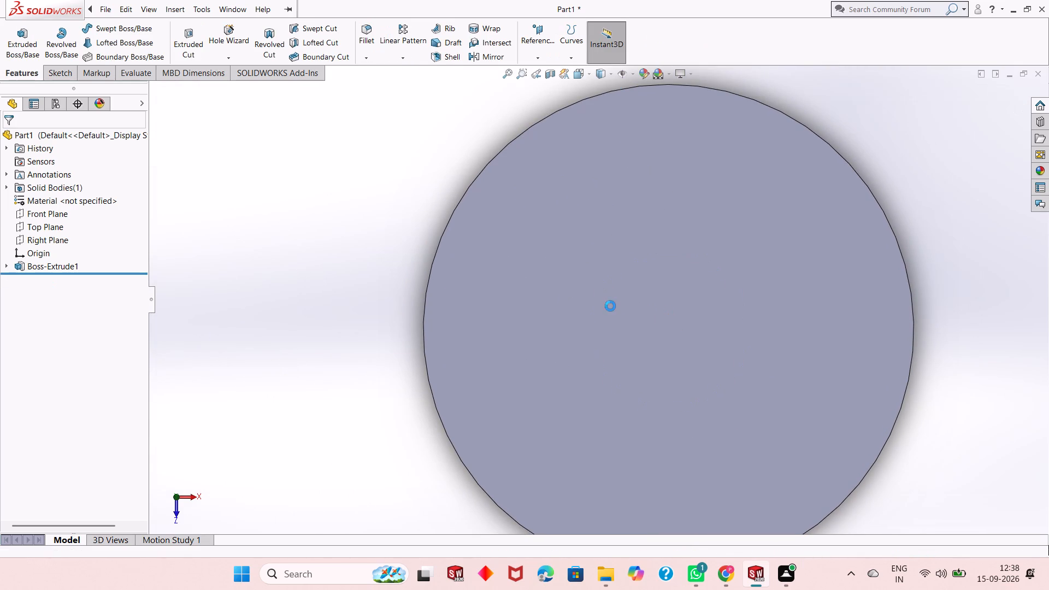
Set the base circle's diameter to 180 mm.
scroll(610, 306, "down", 4)
scroll(608, 300, "up", 3)
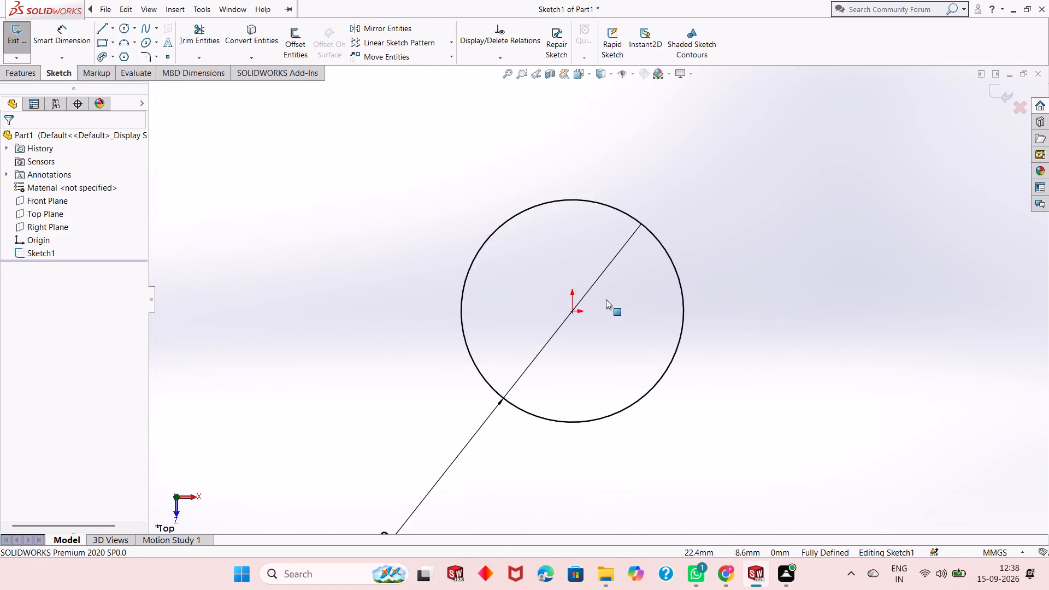
scroll(606, 299, "up", 6)
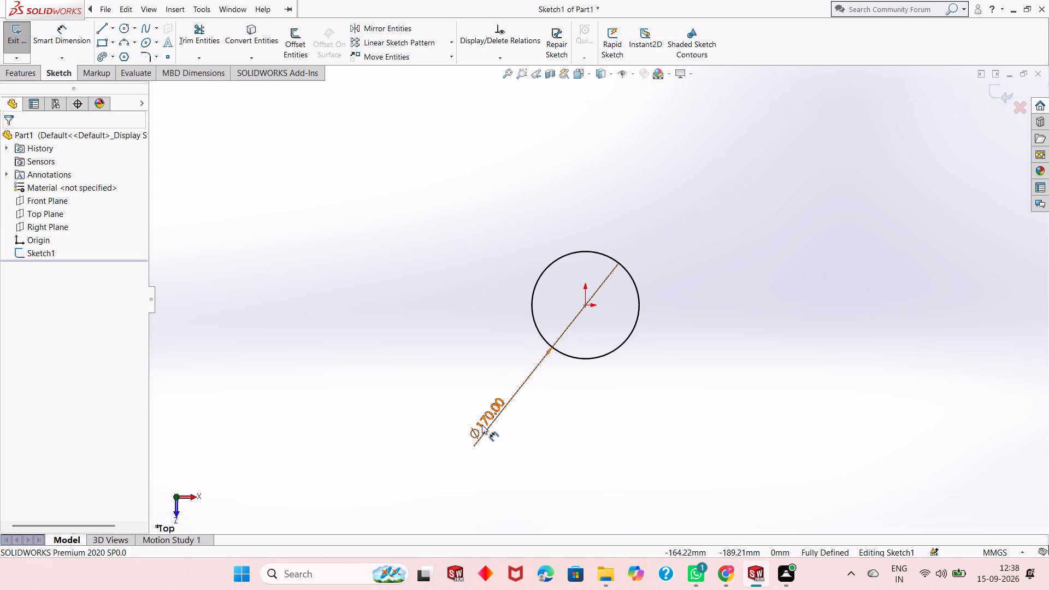
double_click(482, 424)
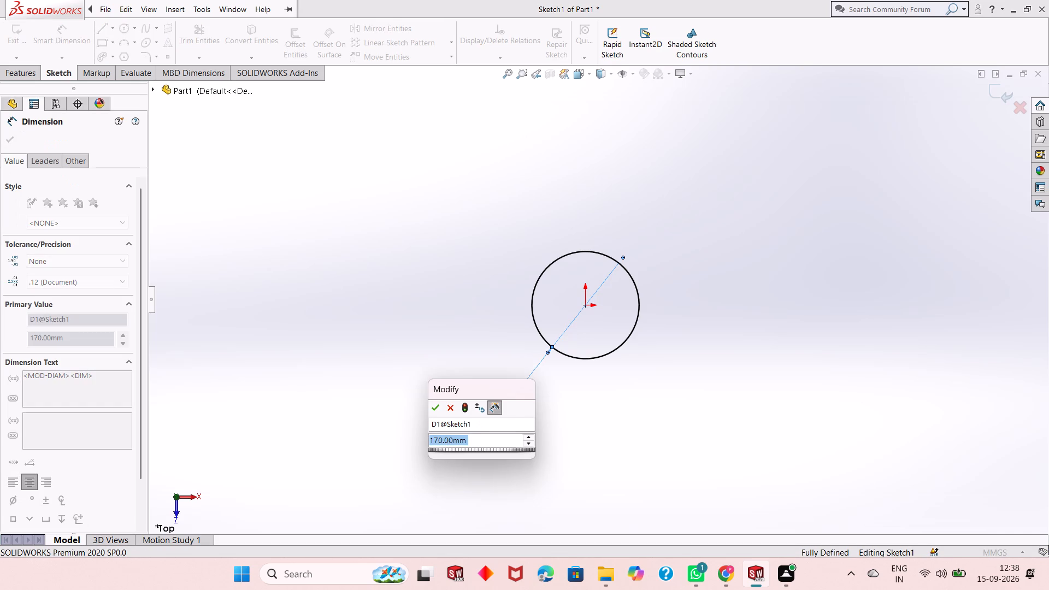
type("180")
key("Return")
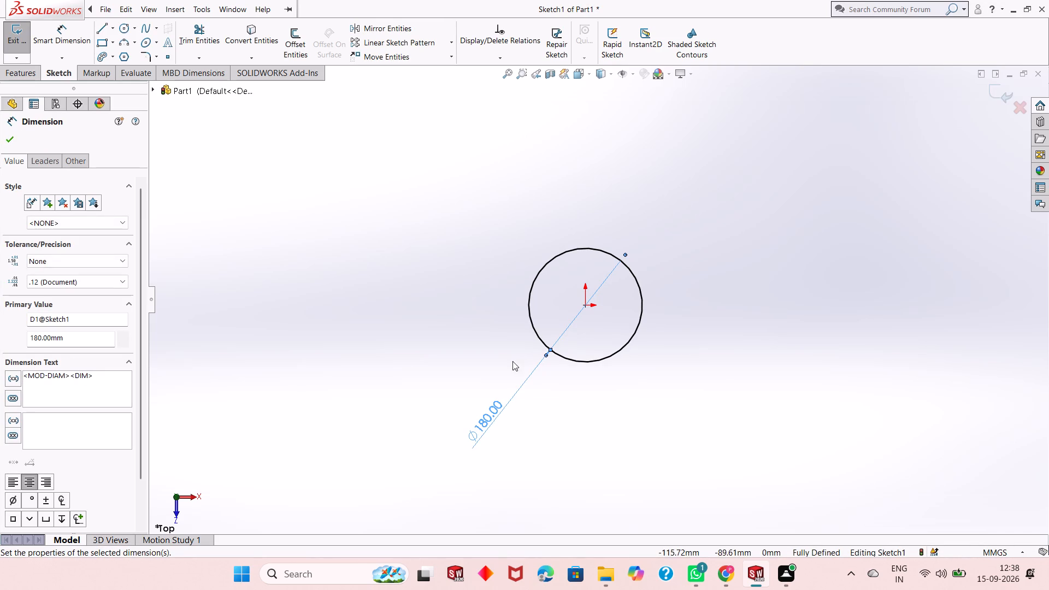
Extrude the base circle as a blind boss 10 mm thick from the sketch plane.
scroll(515, 355, "down", 4)
scroll(513, 317, "up", 2)
scroll(711, 238, "down", 5)
scroll(581, 337, "up", 3)
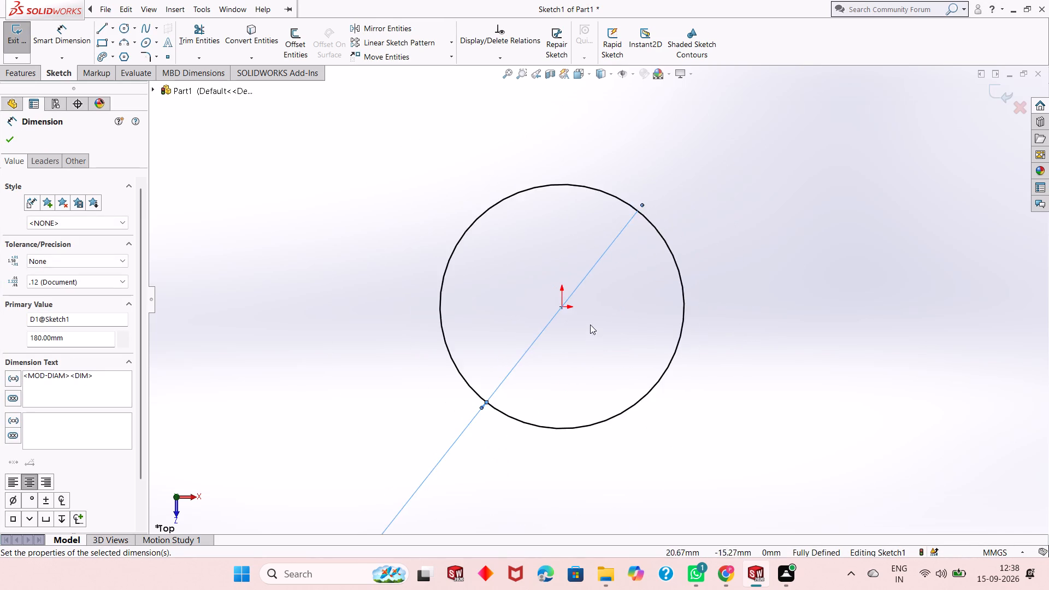
scroll(537, 310, "down", 5)
scroll(545, 312, "up", 8)
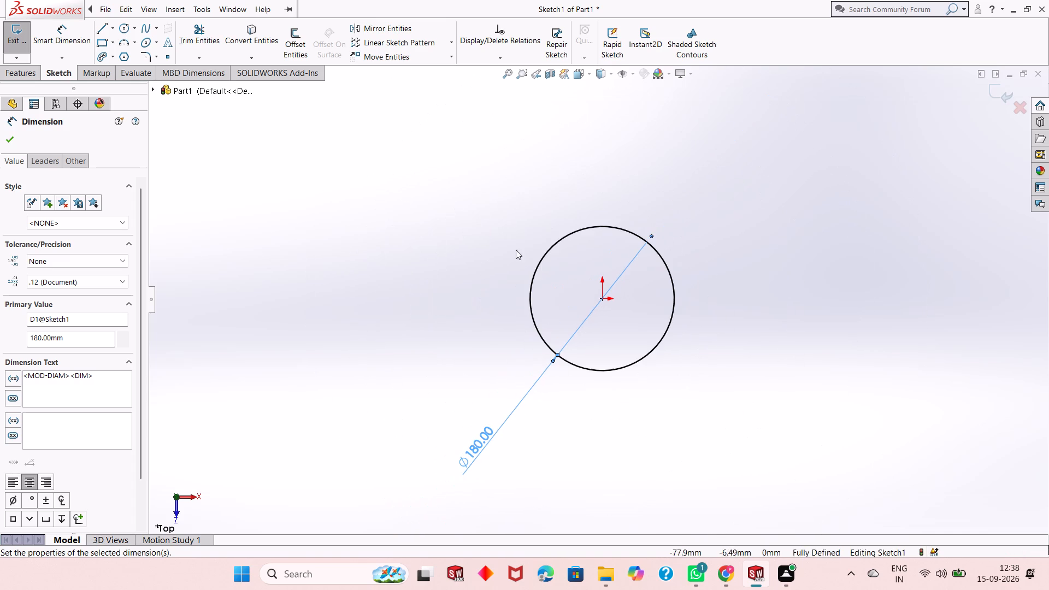
key("Escape")
left_click(34, 87)
left_click(31, 81)
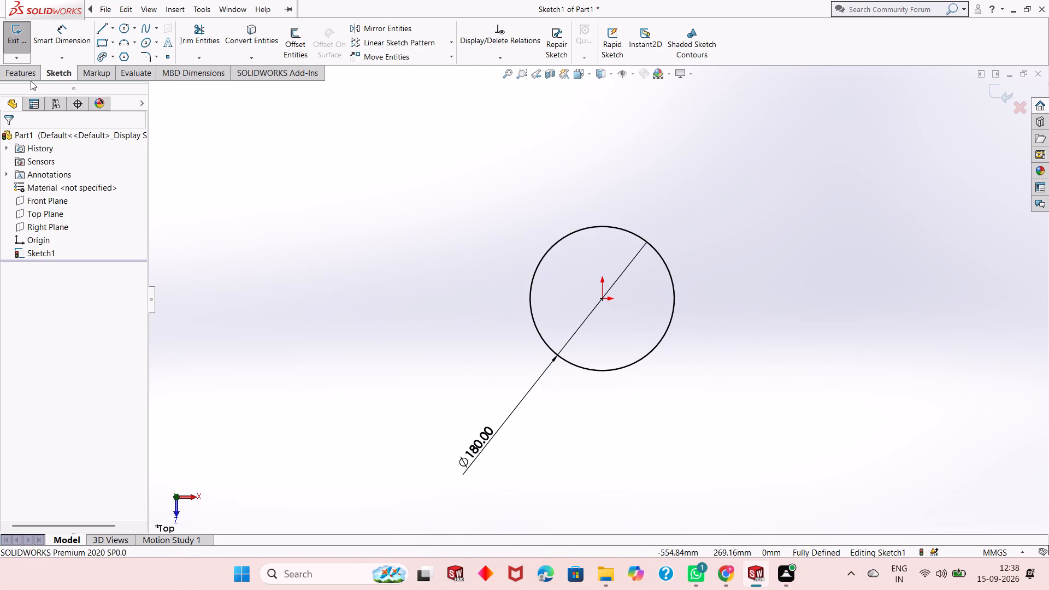
left_click(29, 65)
key("Escape")
left_click(32, 74)
left_click(23, 52)
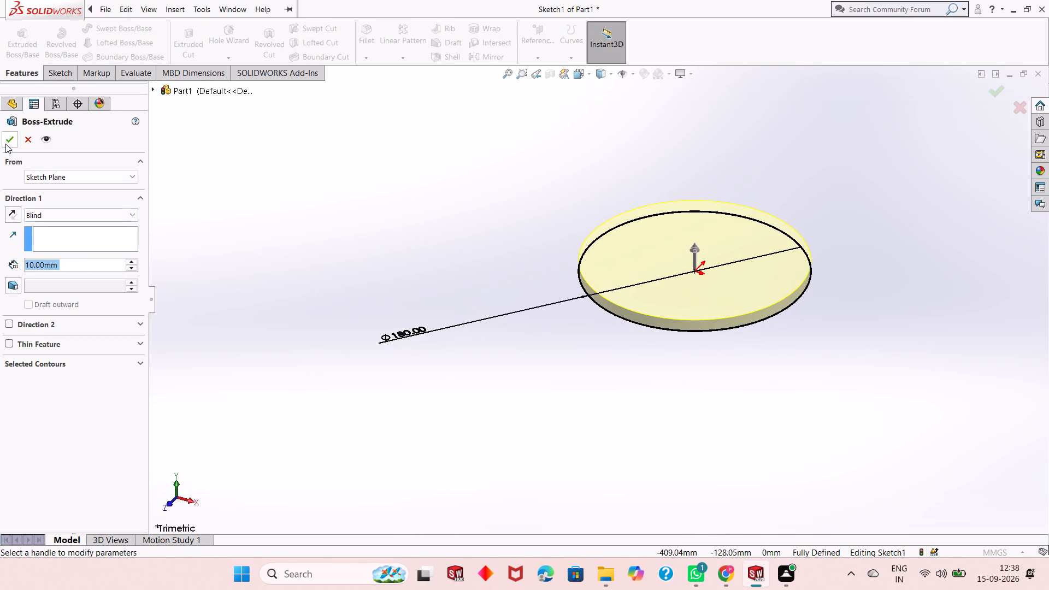
left_click(5, 144)
Examine the extruded disc's flat face and rim from several angles.
scroll(711, 169, "down", 3)
left_click(691, 185)
scroll(618, 265, "up", 3)
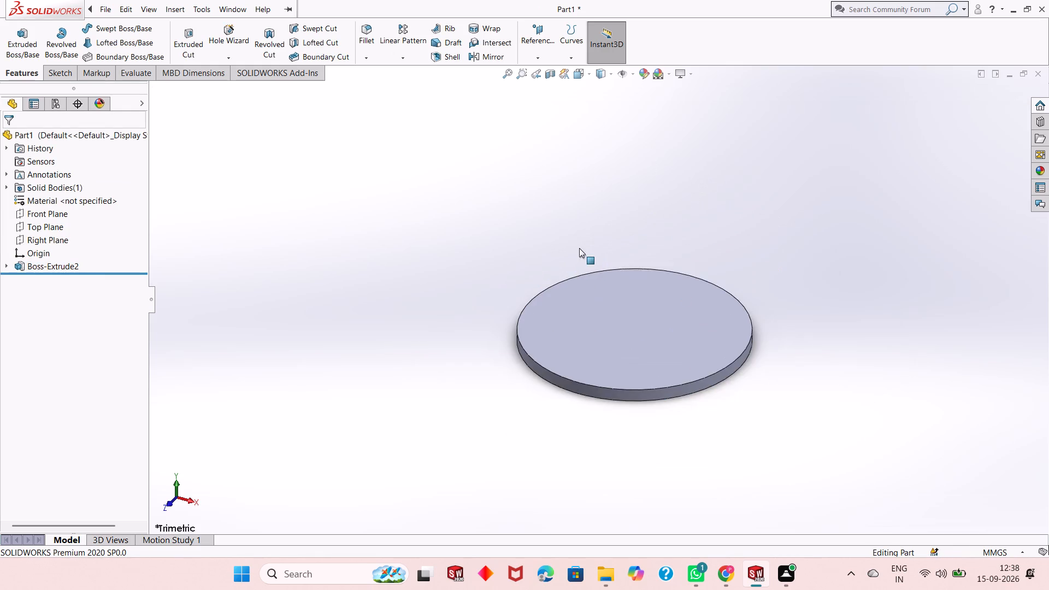
scroll(579, 248, "up", 2)
scroll(617, 273, "up", 4)
scroll(612, 349, "down", 2)
scroll(639, 303, "down", 1)
middle_click_drag(630, 323, 625, 339)
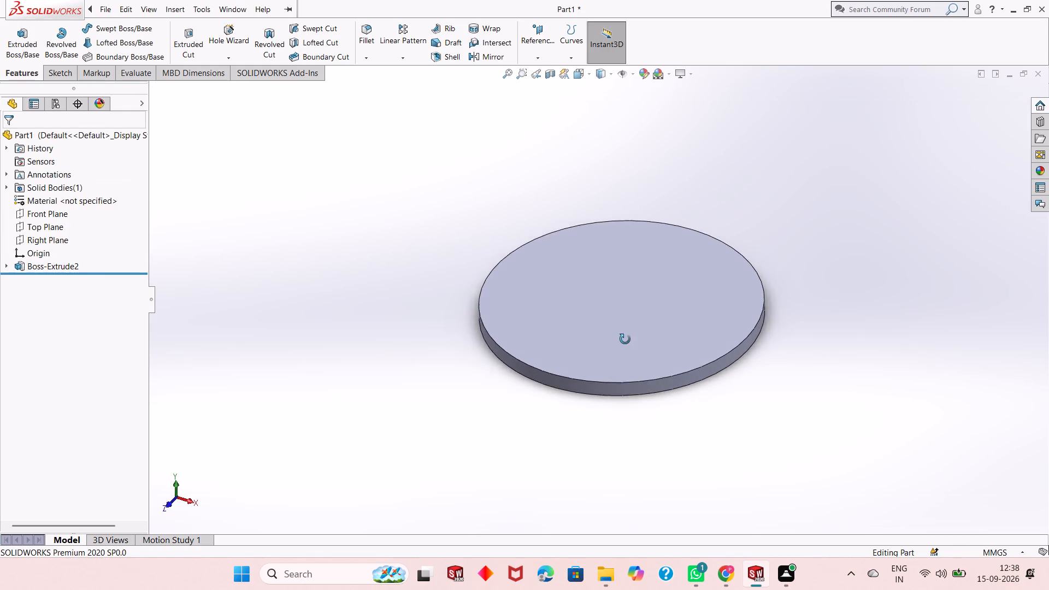
middle_click_drag(625, 339, 612, 375)
scroll(616, 385, "down", 1)
scroll(619, 291, "down", 3)
middle_click_drag(619, 296, 610, 354)
scroll(610, 354, "up", 4)
scroll(610, 354, "down", 2)
middle_click_drag(610, 354, 608, 347)
scroll(610, 354, "down", 2)
scroll(610, 357, "up", 1)
scroll(606, 300, "up", 3)
scroll(606, 300, "down", 2)
scroll(601, 294, "up", 2)
scroll(616, 231, "down", 3)
scroll(618, 243, "up", 3)
scroll(627, 222, "down", 1)
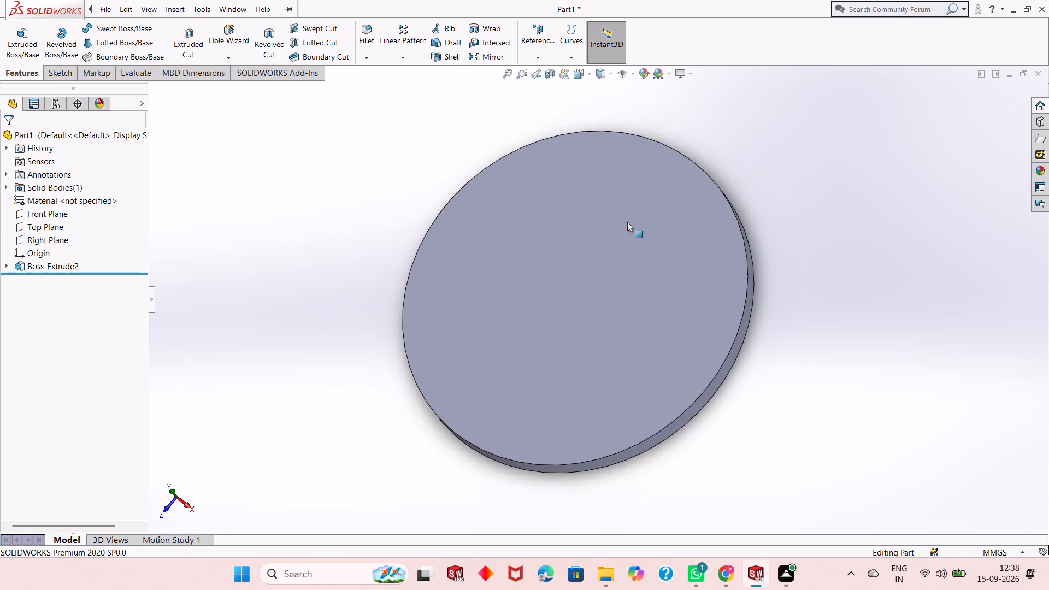
scroll(616, 270, "up", 1)
Start a new sketch on the disc's flat face and orient the view face-on to it.
left_click(590, 282)
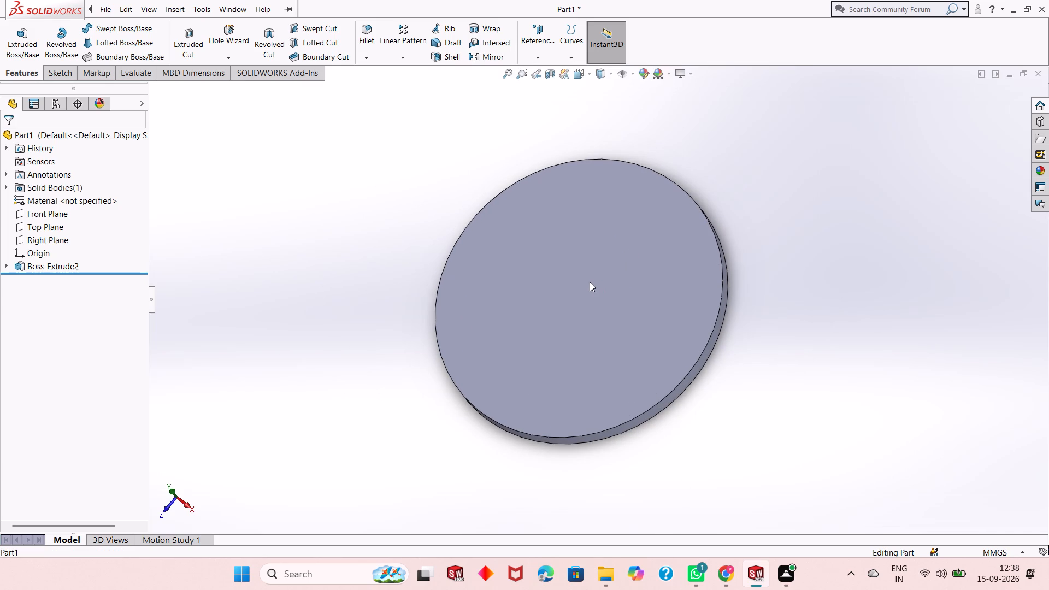
left_click(640, 252)
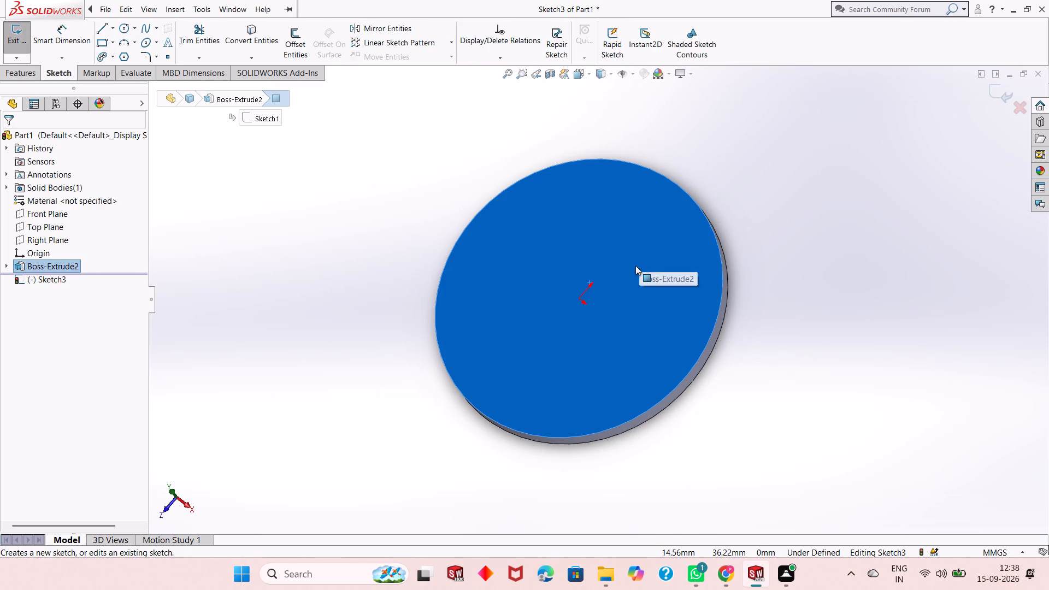
key("ctrl+8")
key("Escape")
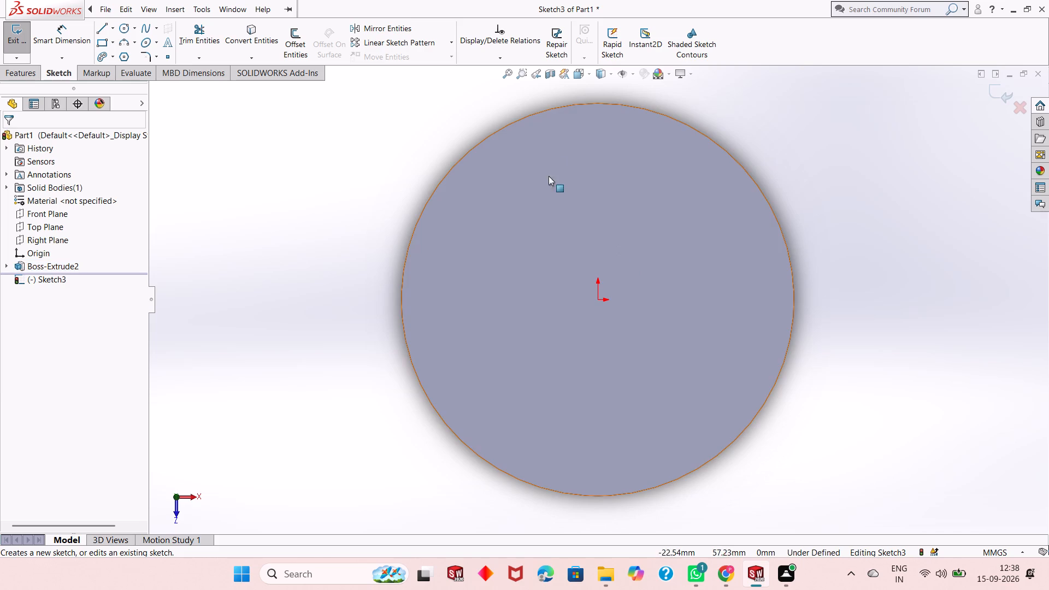
Sketch a circle centred on the origin, about 57 mm in diameter, on the disc's face.
left_click(125, 31)
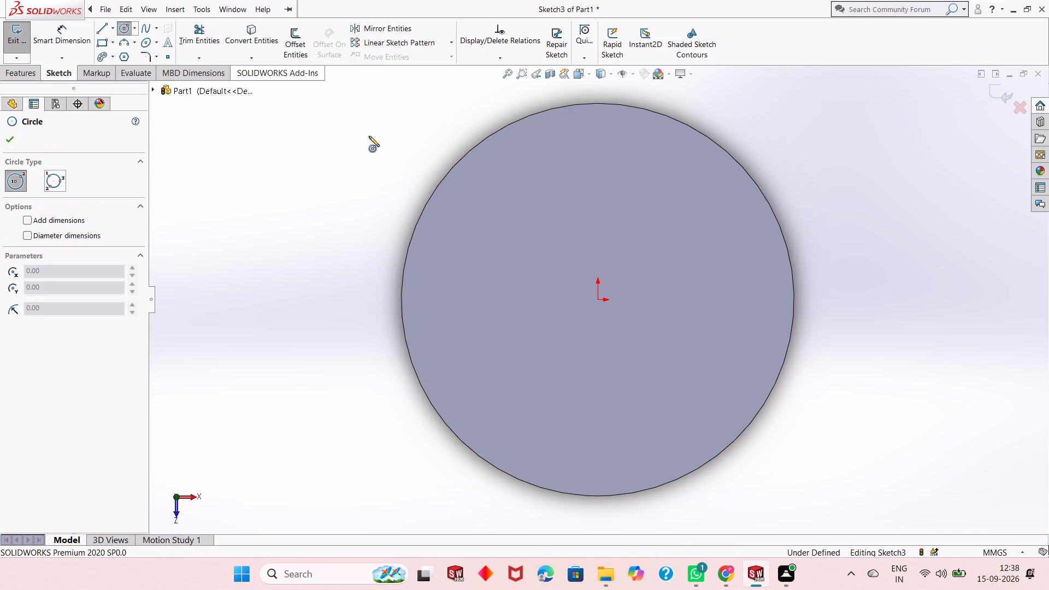
left_click(597, 300)
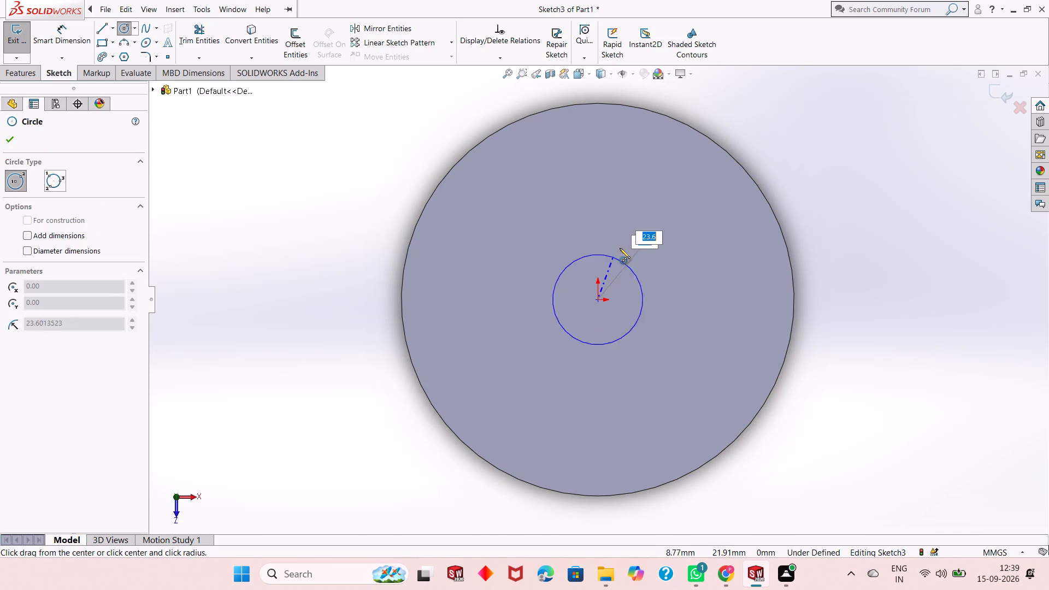
left_click(624, 243)
right_click(625, 243)
left_click(657, 252)
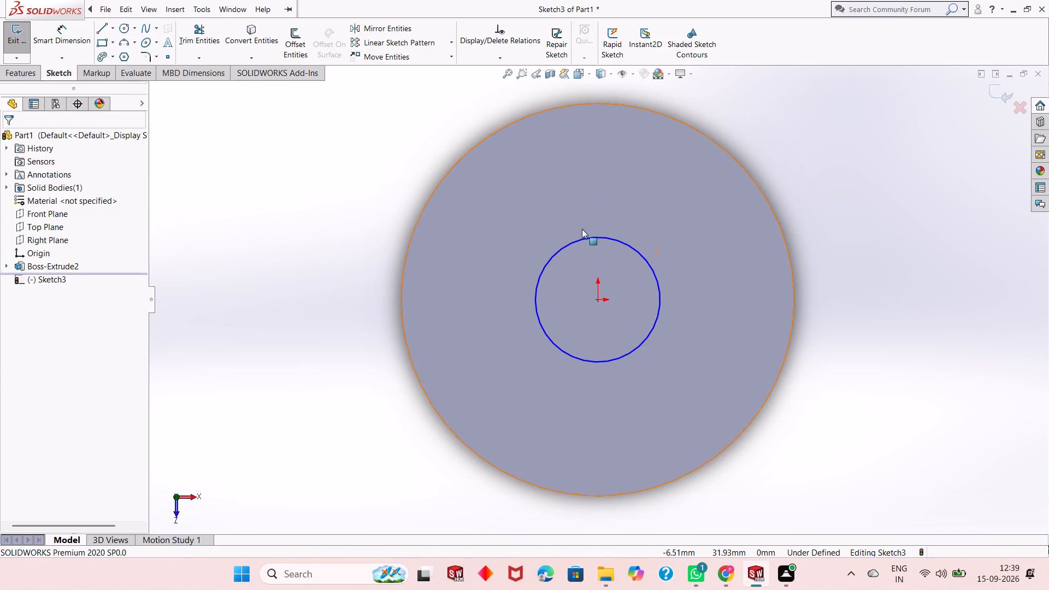
Dimension the inner circle's diameter and set it to 124 mm.
left_click(63, 41)
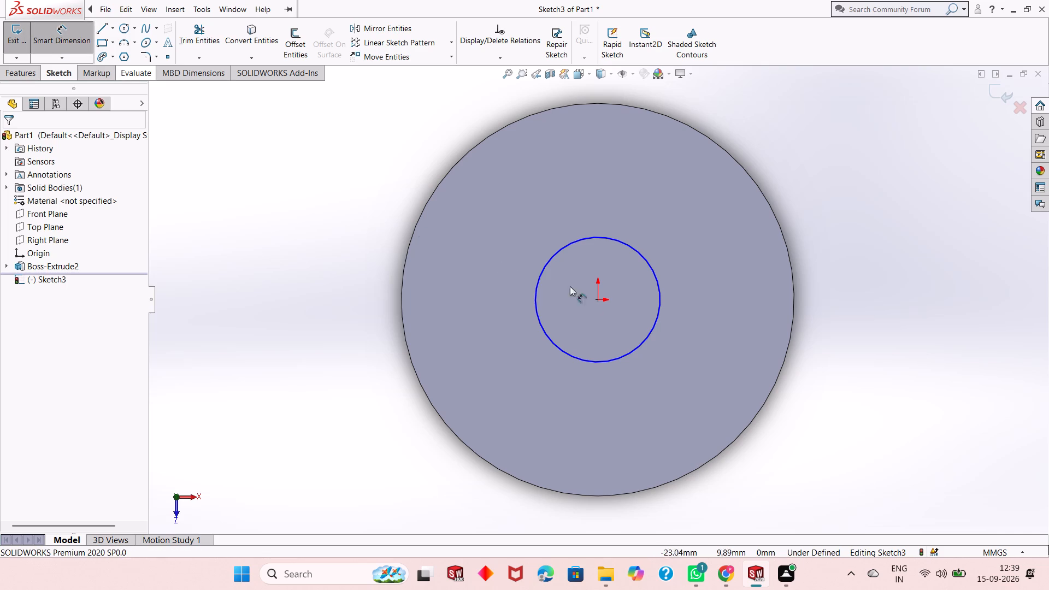
left_click(643, 259)
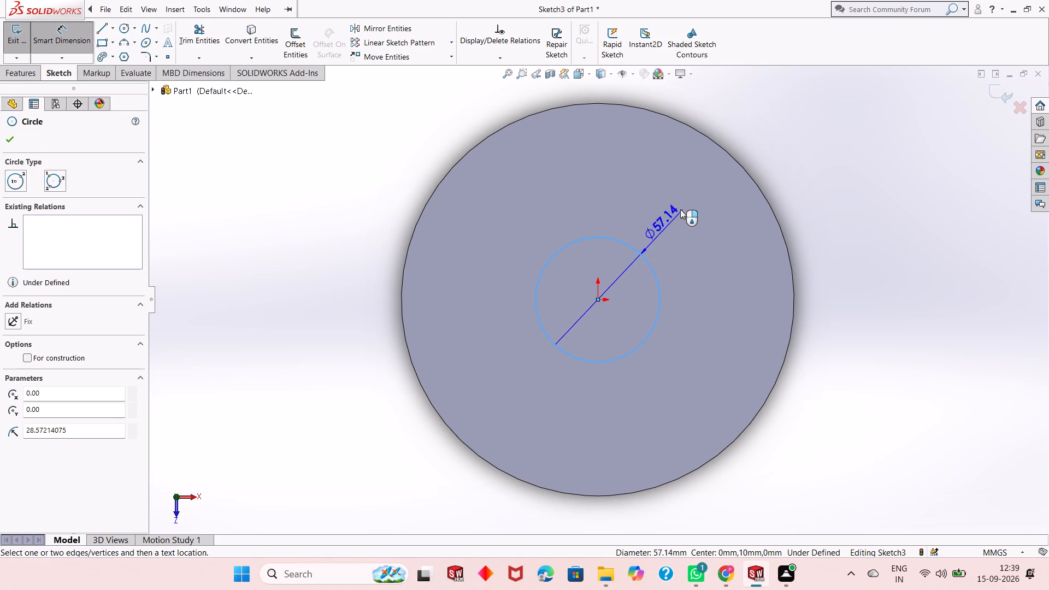
left_click(769, 164)
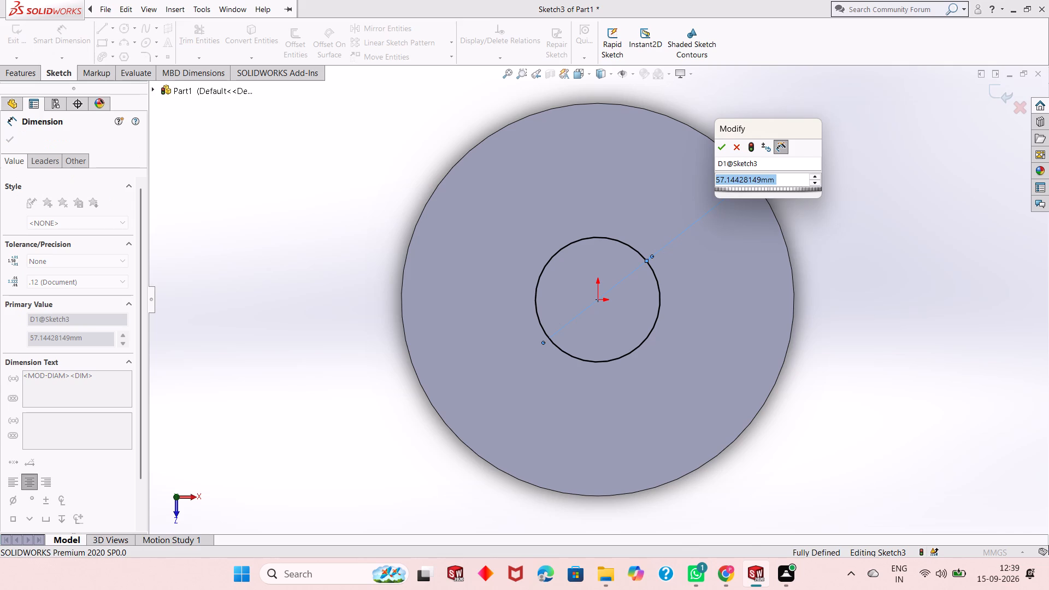
type("124")
key("Return")
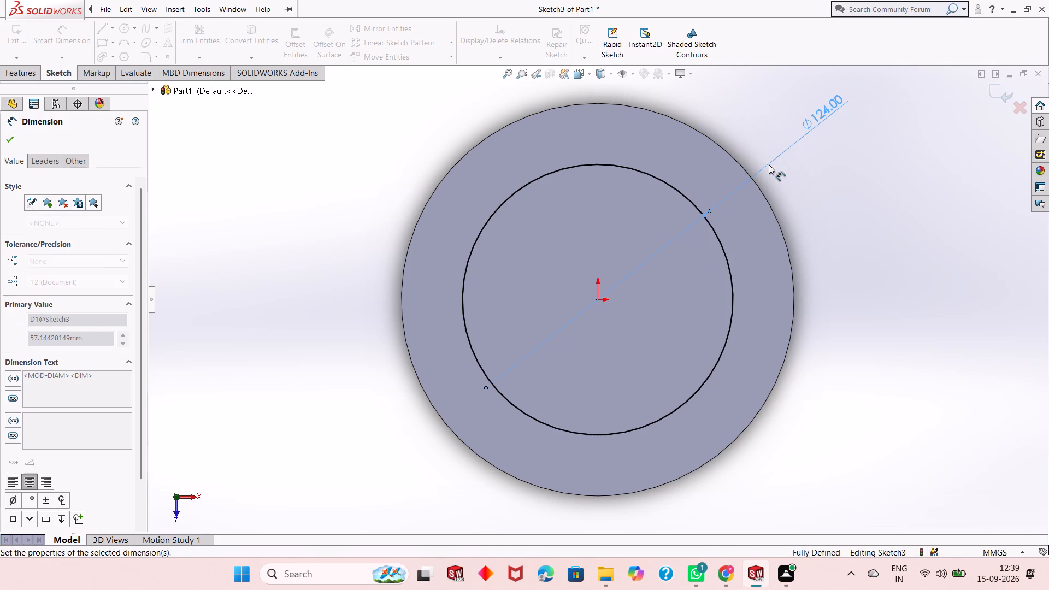
key("Escape")
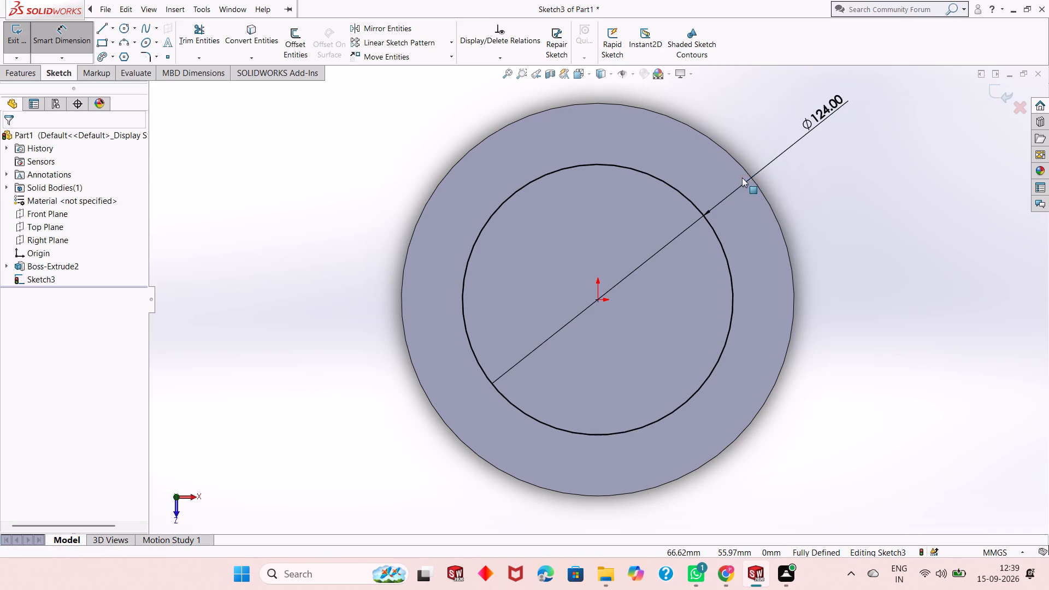
Examine the disc and the inner circle sketched on its face from several angles.
left_click(38, 77)
scroll(493, 223, "up", 2)
middle_click_drag(629, 260, 629, 261)
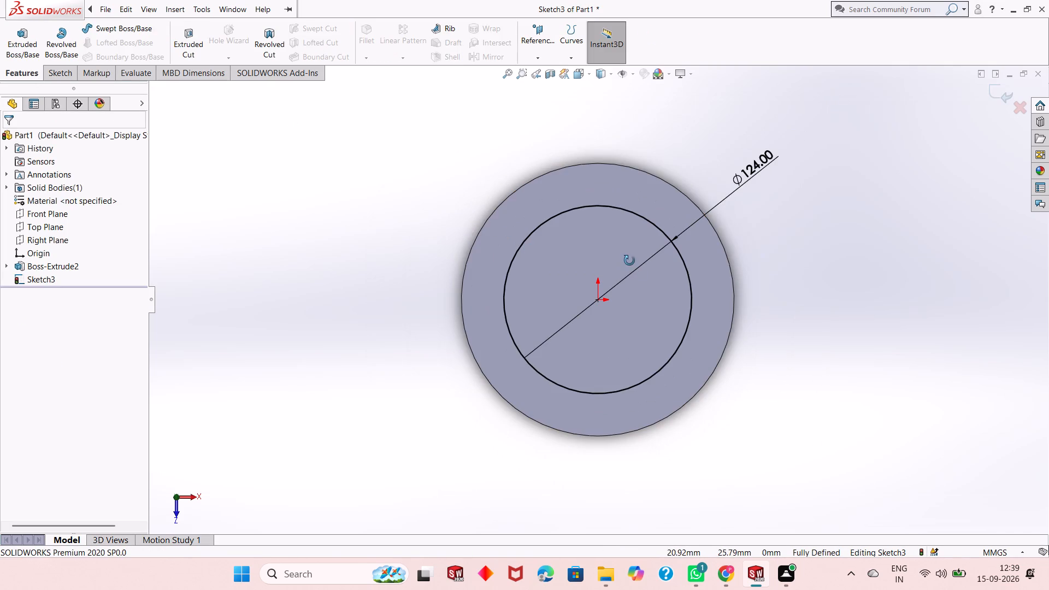
middle_click_drag(629, 261, 570, 296)
scroll(674, 241, "down", 3)
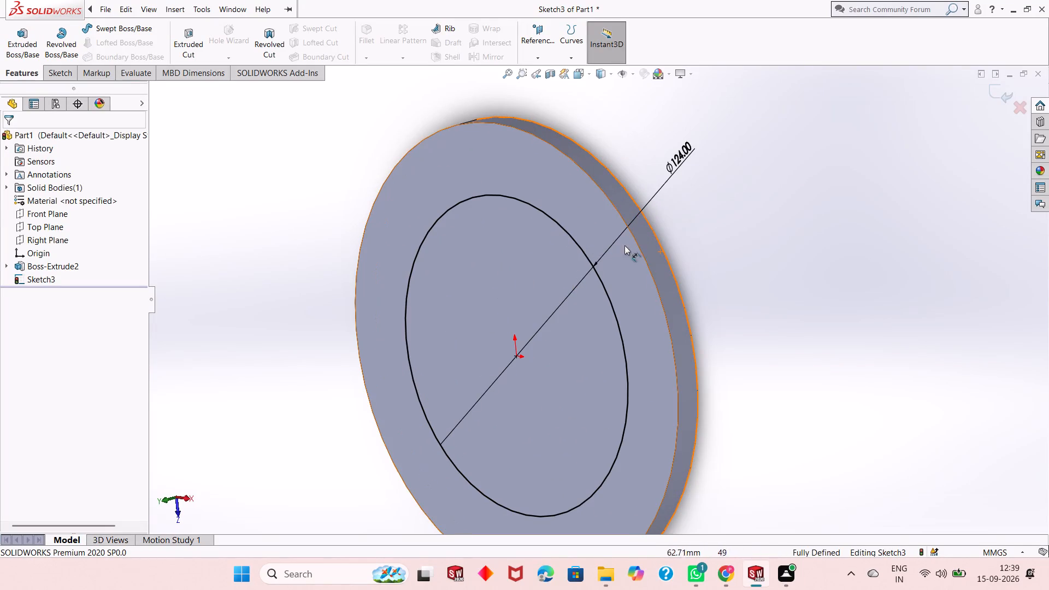
scroll(717, 269, "down", 3)
scroll(694, 267, "up", 5)
scroll(532, 383, "down", 3)
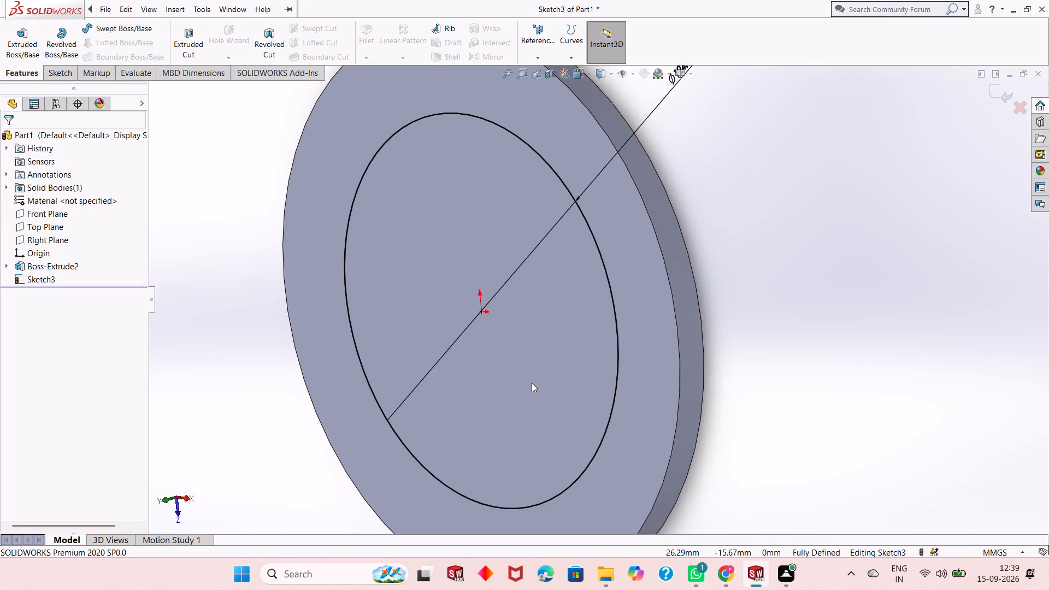
scroll(532, 383, "down", 1)
scroll(532, 383, "up", 2)
middle_click_drag(543, 263, 521, 306)
scroll(528, 286, "down", 4)
middle_click_drag(531, 291, 574, 287)
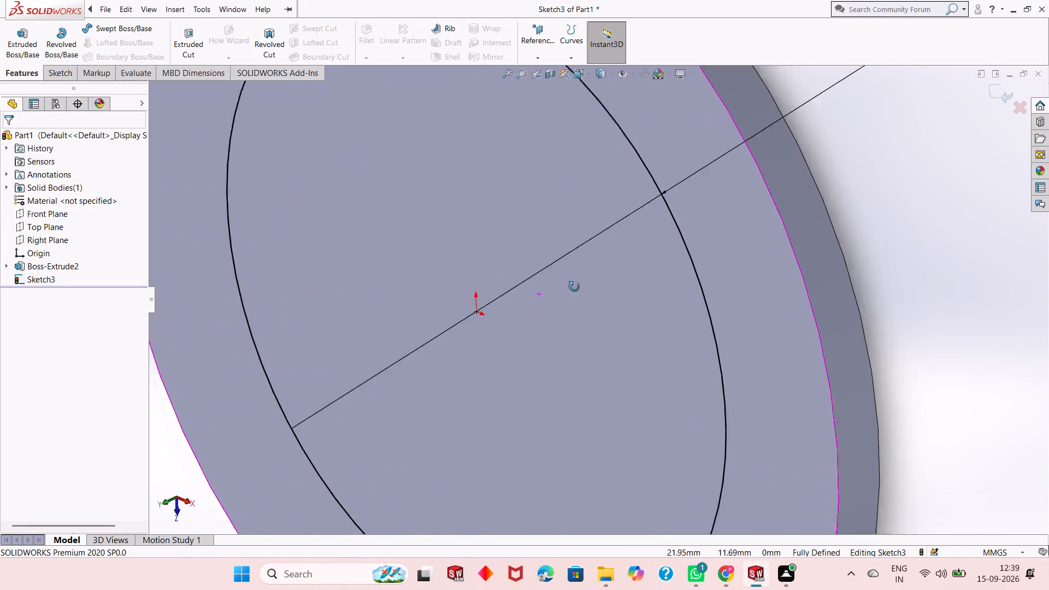
middle_click_drag(574, 287, 604, 278)
scroll(557, 285, "up", 7)
middle_click_drag(470, 294, 518, 344)
scroll(472, 297, "down", 1)
scroll(516, 347, "down", 2)
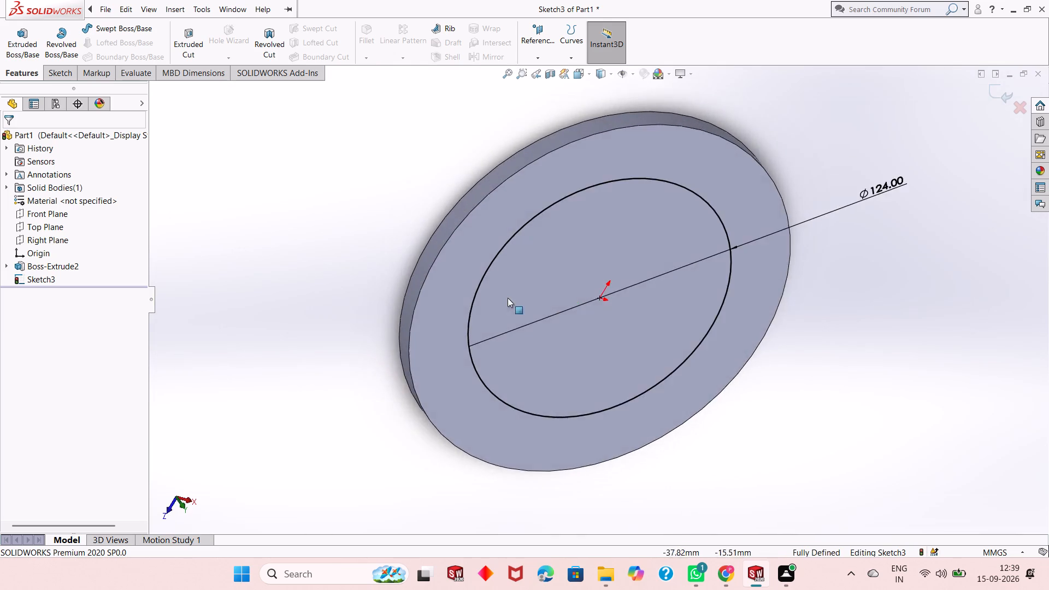
scroll(508, 298, "down", 4)
scroll(500, 290, "up", 5)
middle_click_drag(669, 285, 629, 252)
scroll(632, 253, "up", 1)
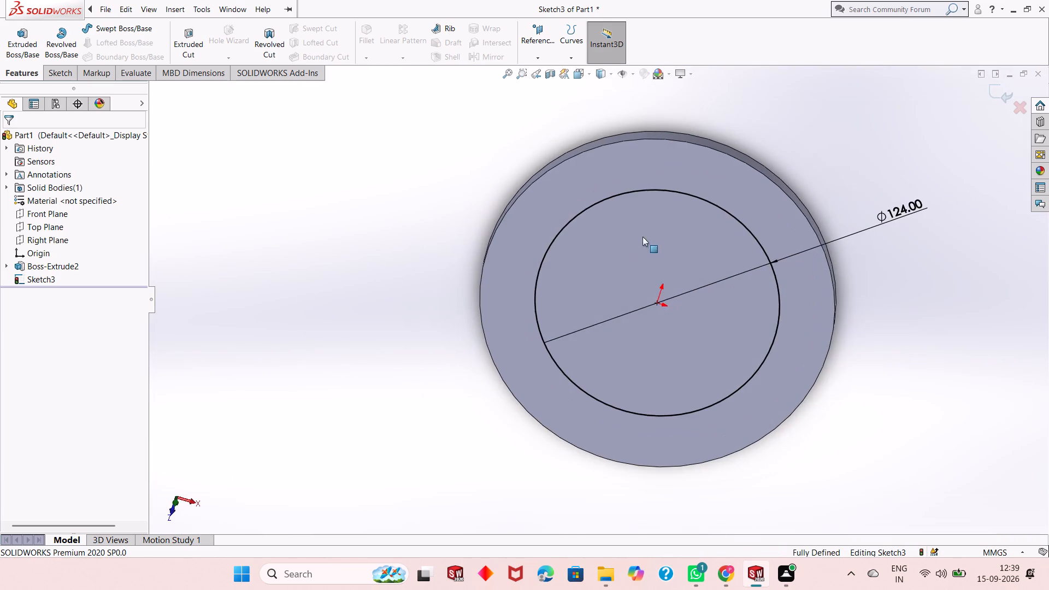
Extrude the 124 mm circle as a 31.6 mm blind boss from the disc's face, merged with the disc.
scroll(656, 228, "down", 2)
scroll(639, 236, "up", 3)
middle_click_drag(638, 242, 643, 205)
key("Escape")
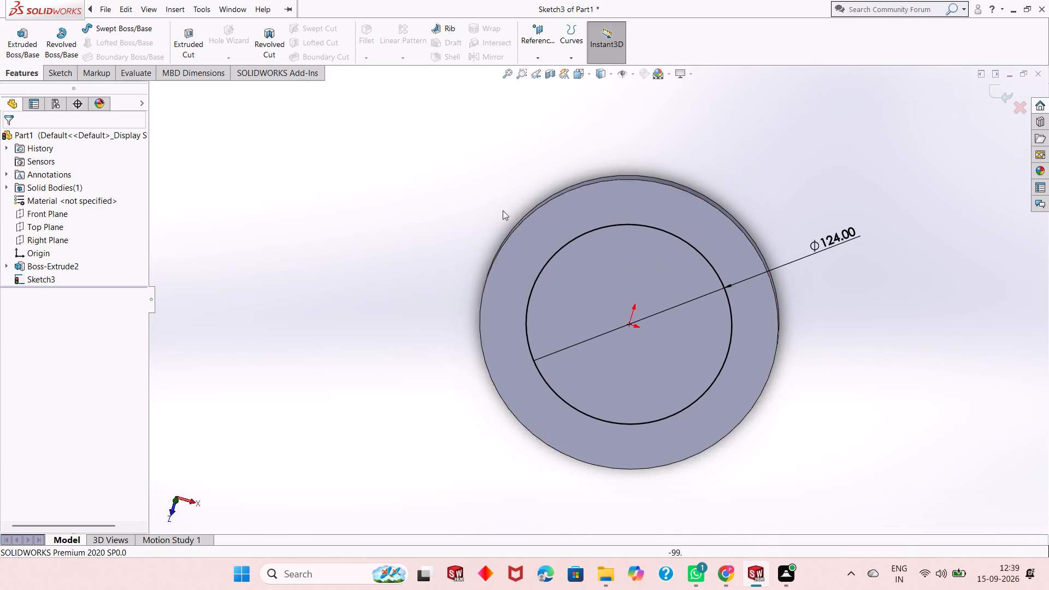
scroll(529, 228, "up", 1)
left_click(19, 50)
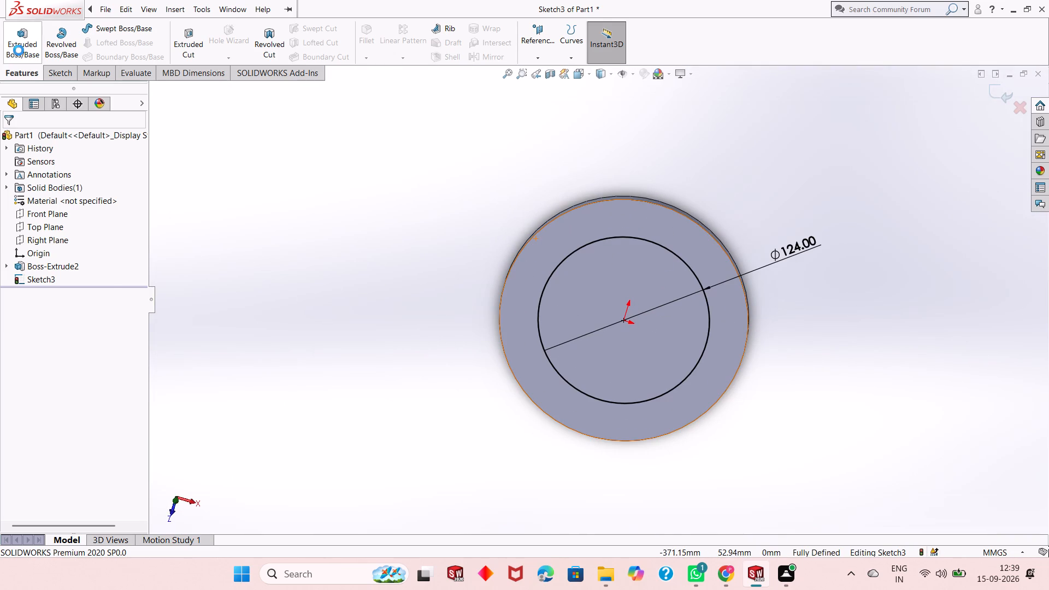
middle_click_drag(429, 256, 437, 146)
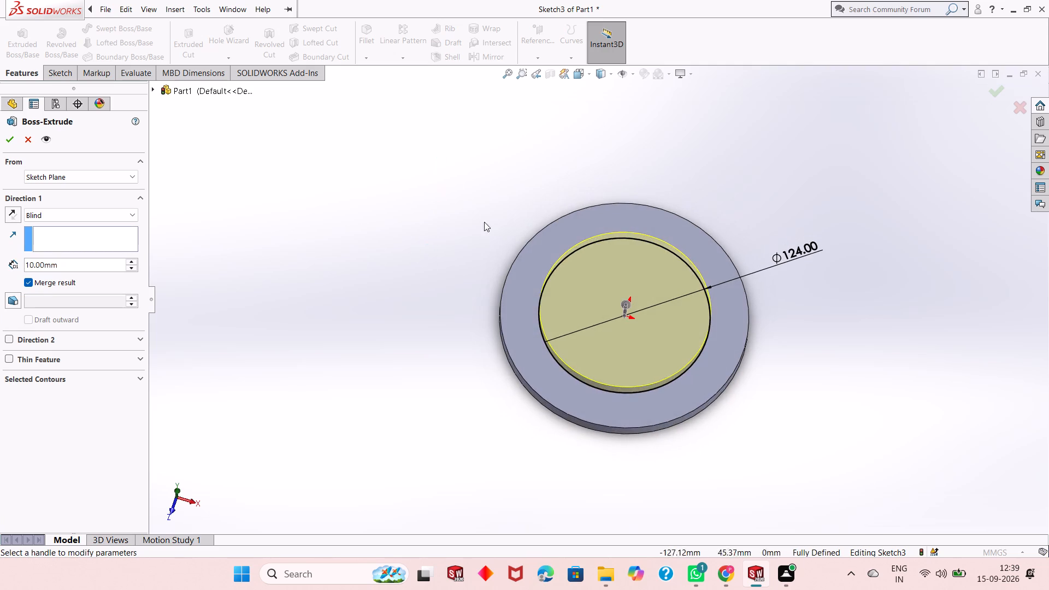
scroll(514, 245, "up", 2)
middle_click_drag(514, 245, 503, 192)
scroll(602, 292, "down", 2)
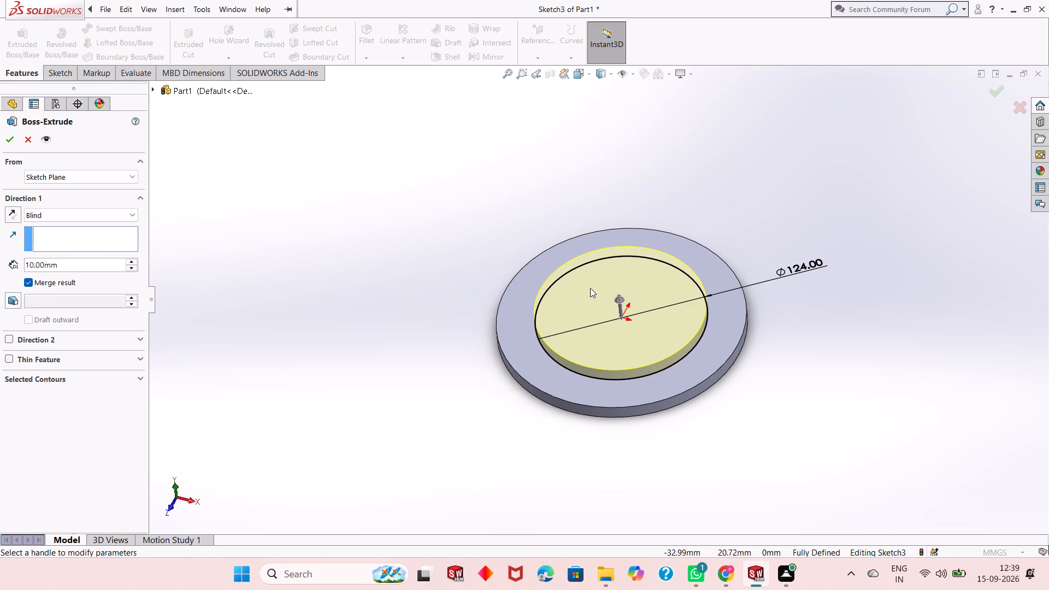
middle_click_drag(829, 321, 830, 307)
scroll(761, 295, "down", 1)
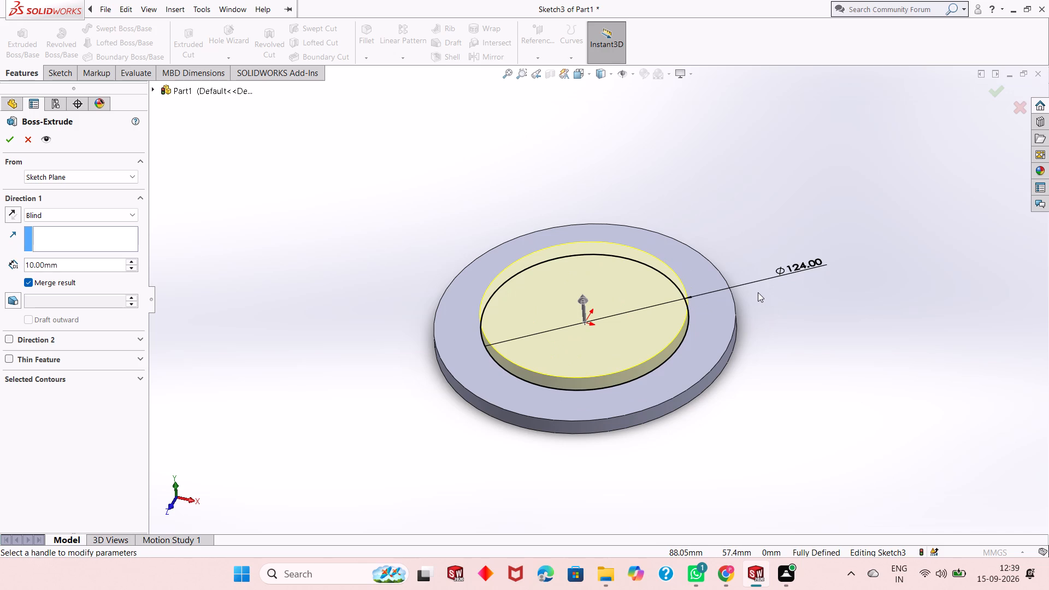
scroll(758, 292, "down", 1)
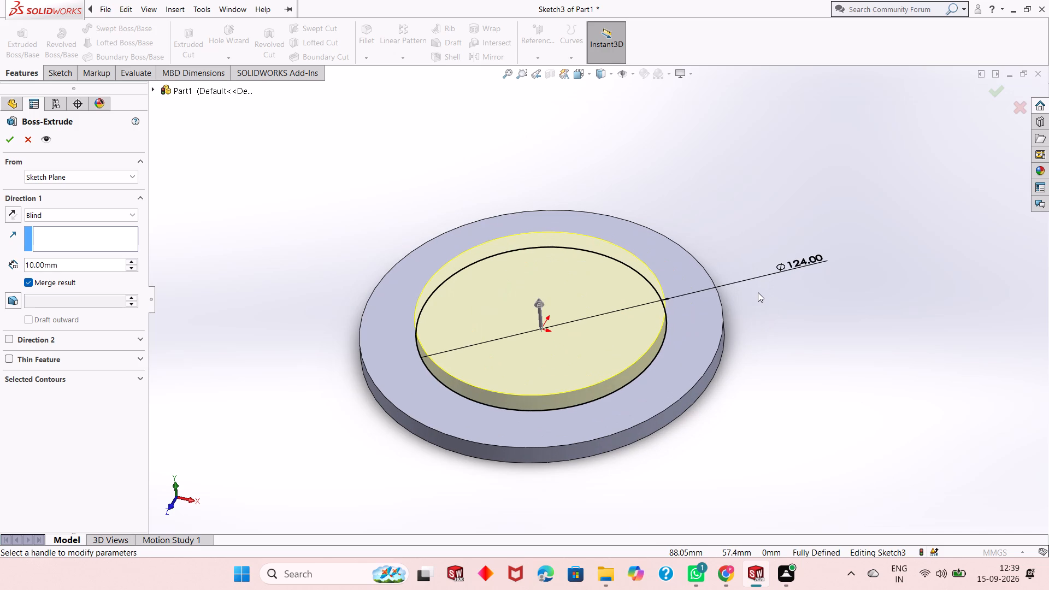
scroll(755, 292, "down", 1)
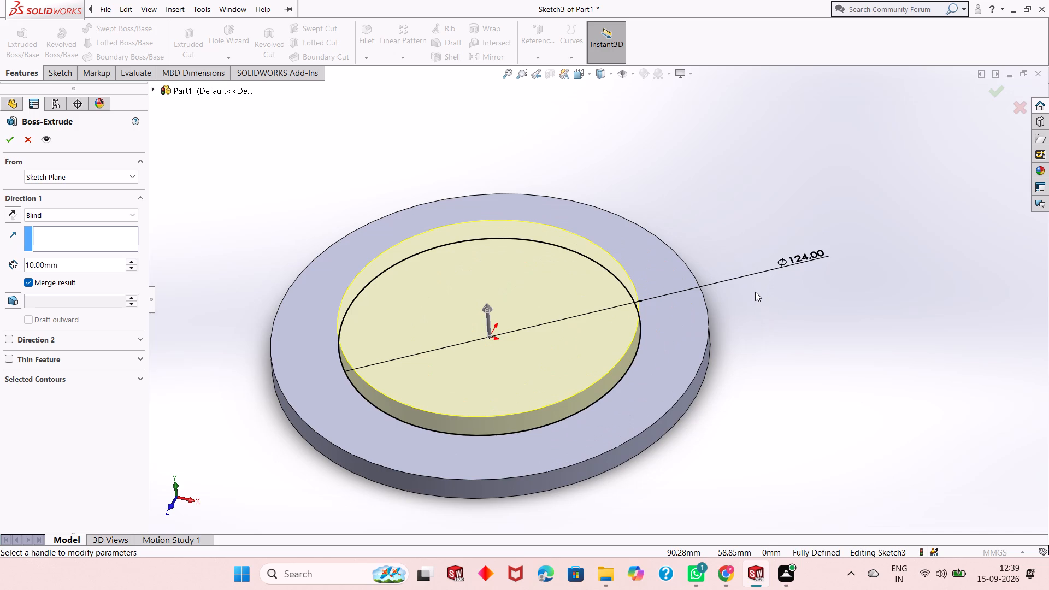
scroll(755, 292, "down", 1)
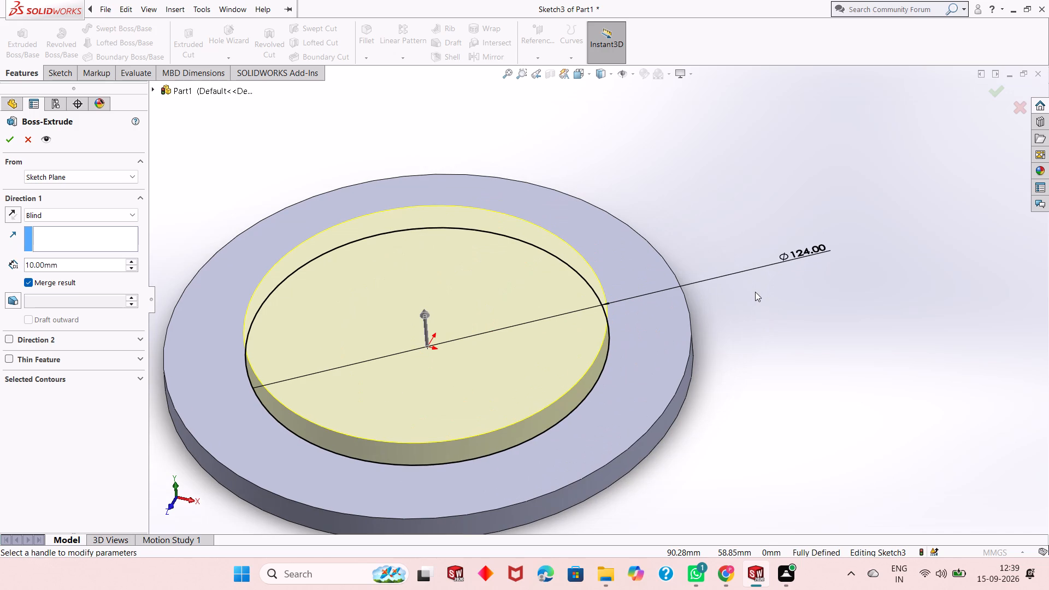
scroll(754, 293, "up", 1)
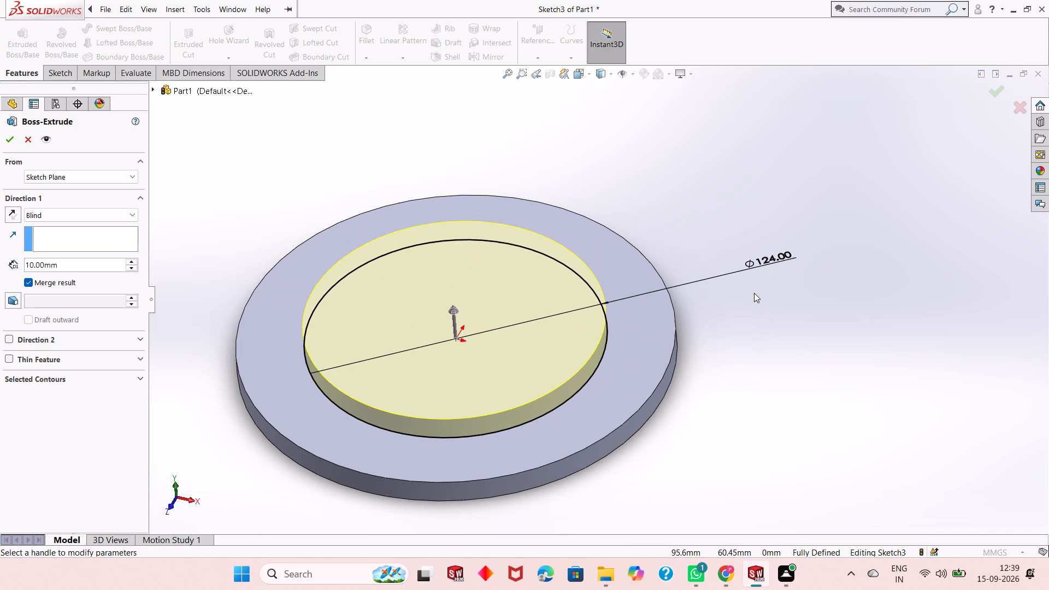
scroll(753, 293, "down", 1)
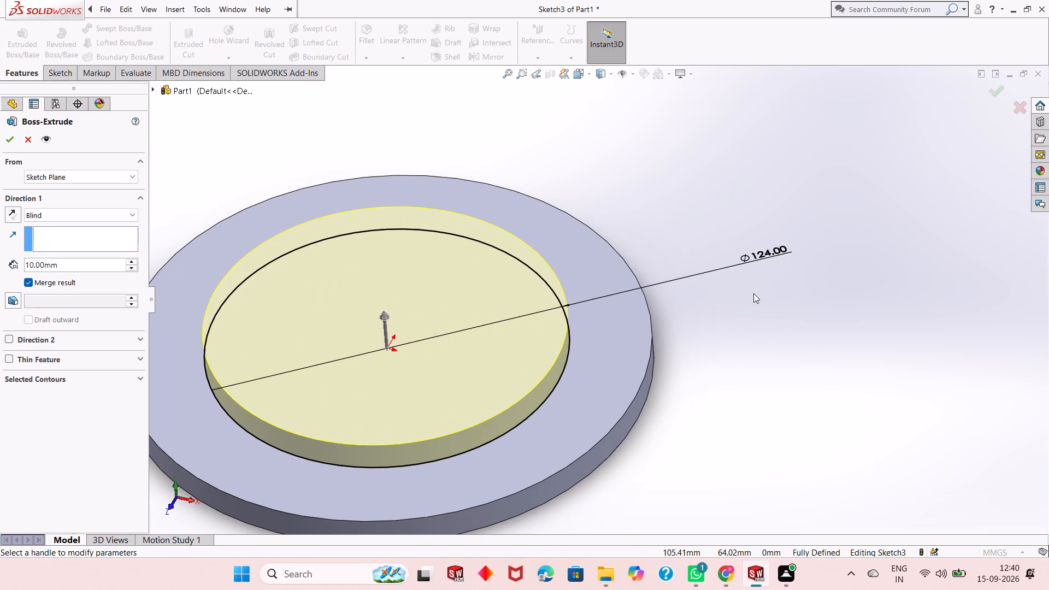
scroll(753, 293, "up", 1)
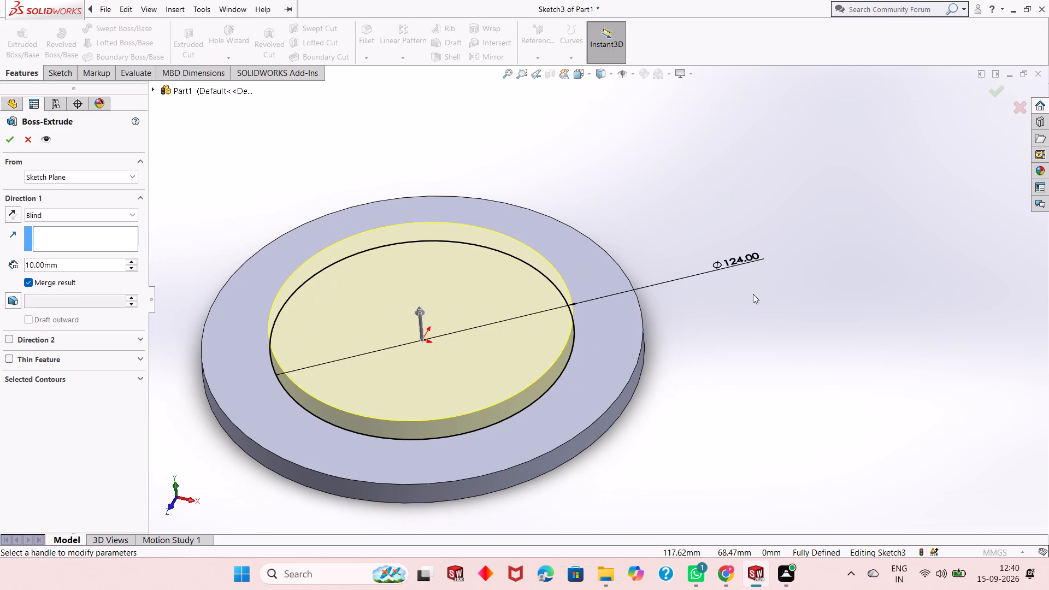
scroll(753, 294, "up", 2)
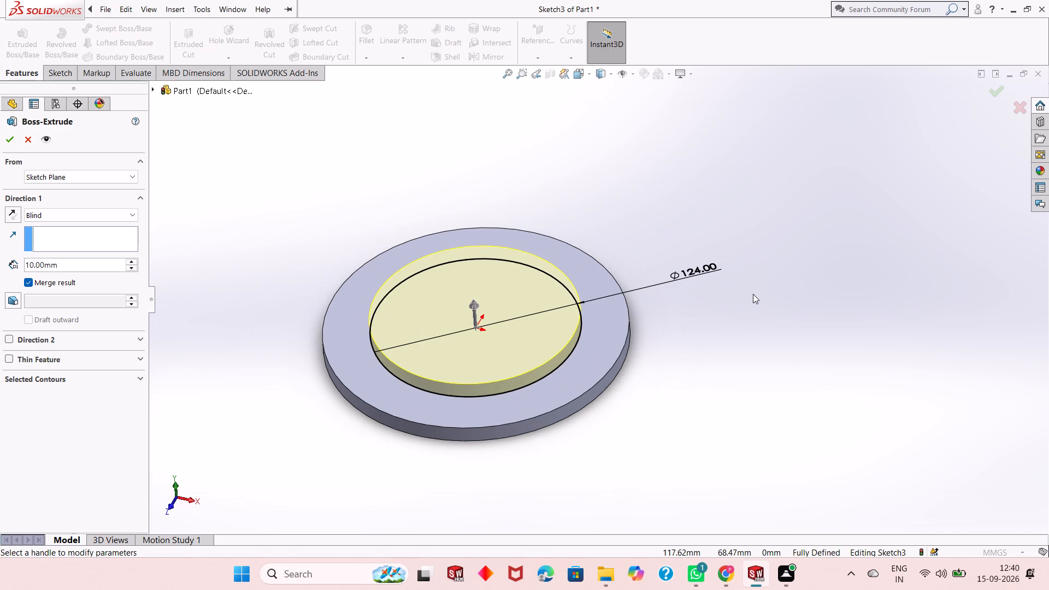
scroll(753, 294, "up", 1)
scroll(753, 294, "down", 2)
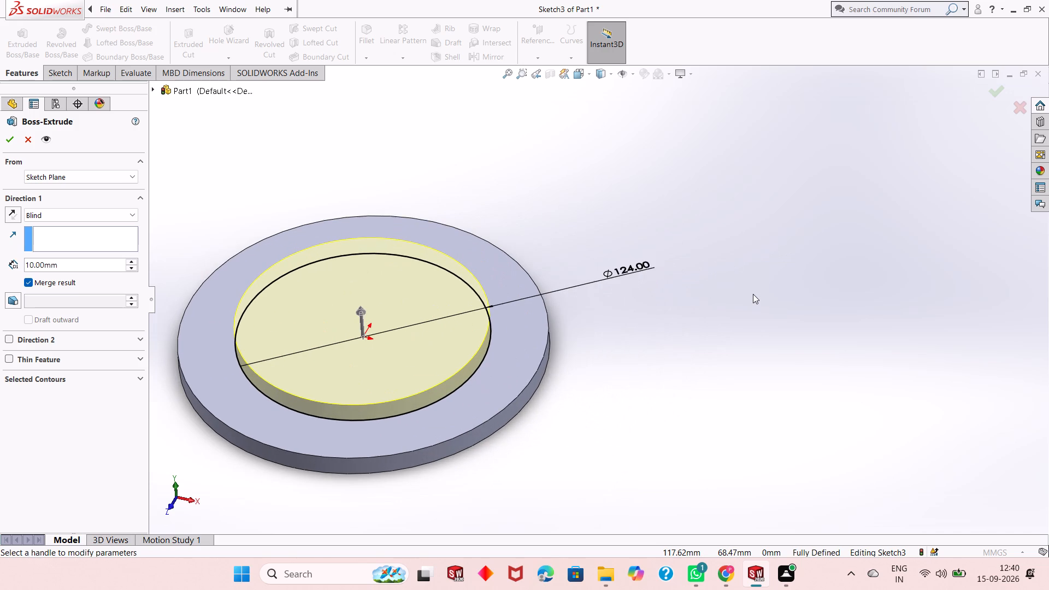
scroll(753, 294, "up", 1)
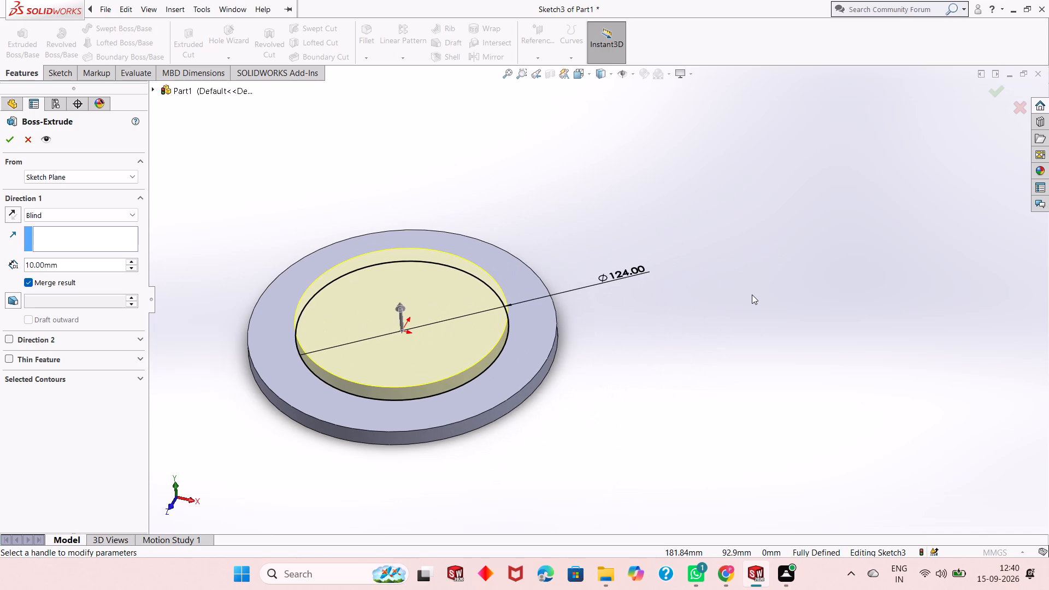
scroll(752, 294, "down", 1)
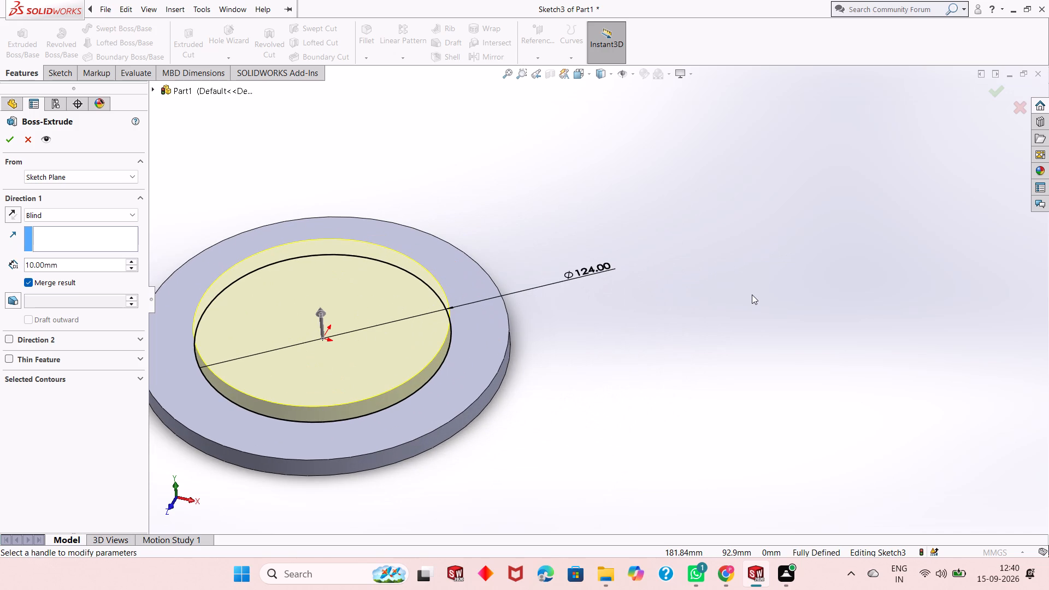
scroll(752, 294, "down", 1)
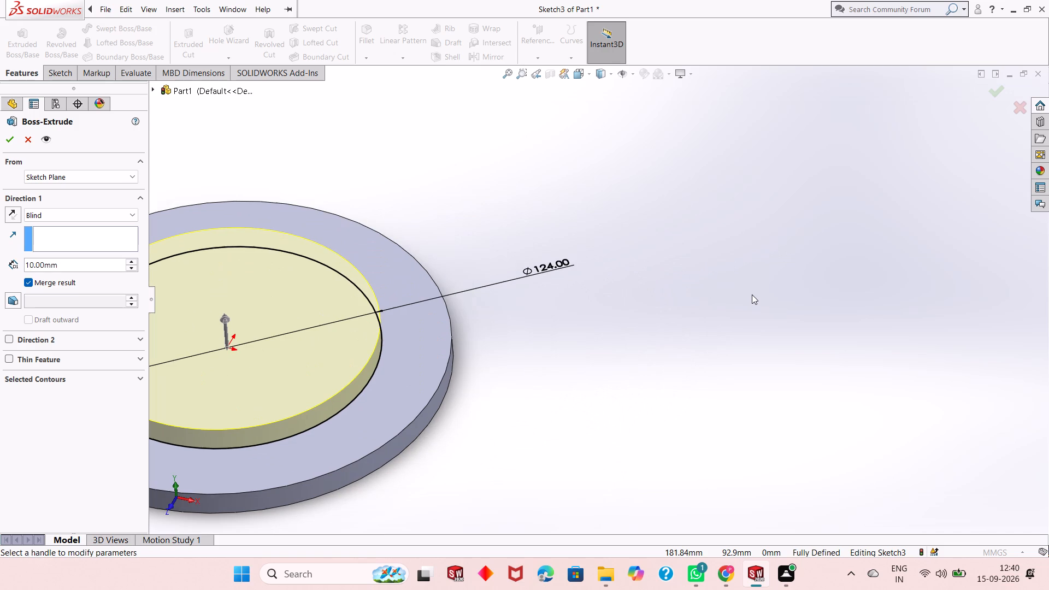
scroll(752, 294, "up", 1)
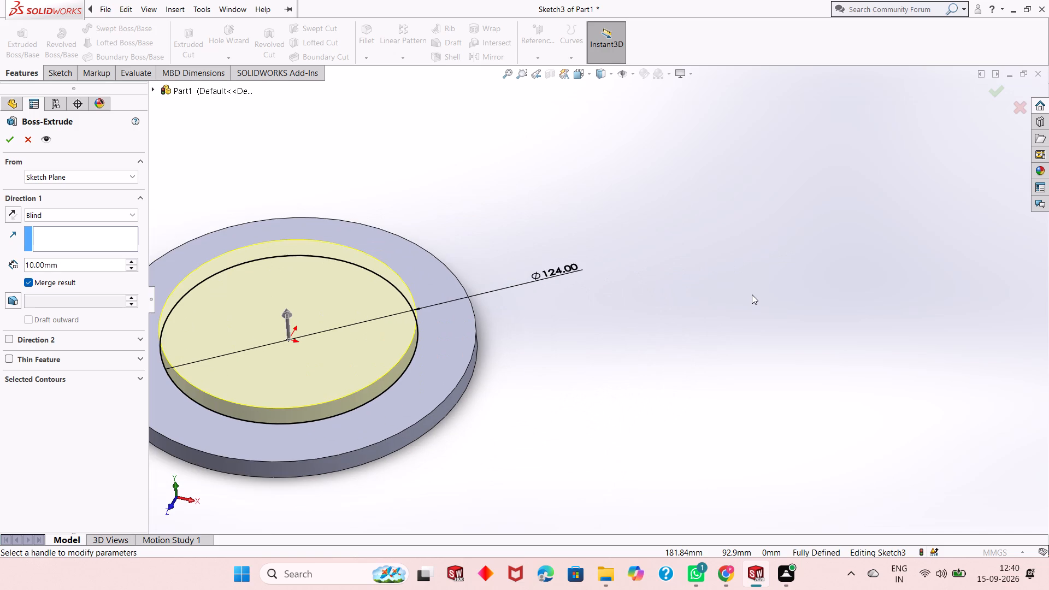
scroll(752, 294, "up", 1)
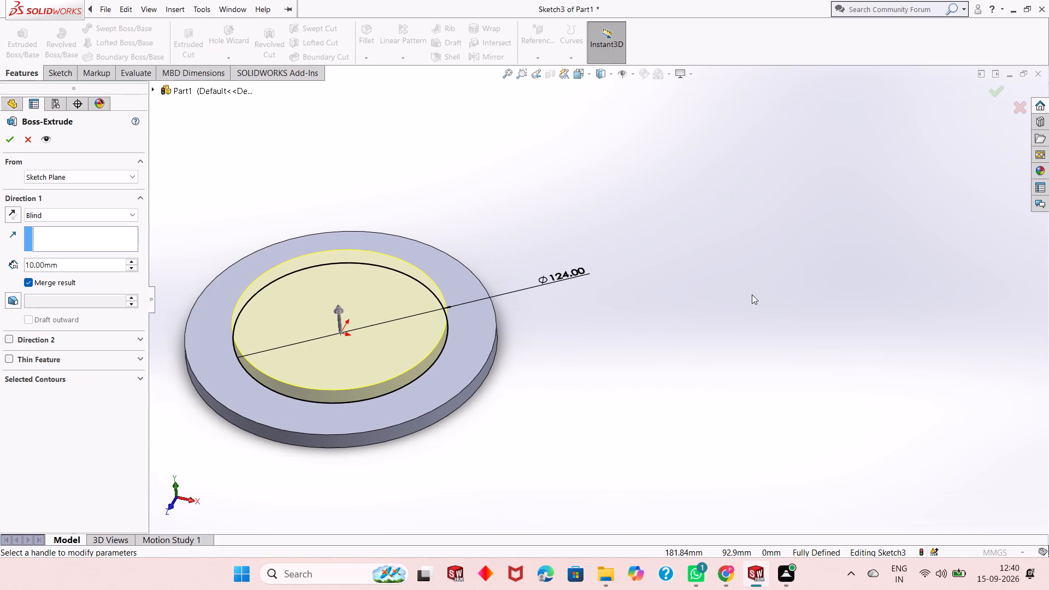
scroll(752, 294, "down", 2)
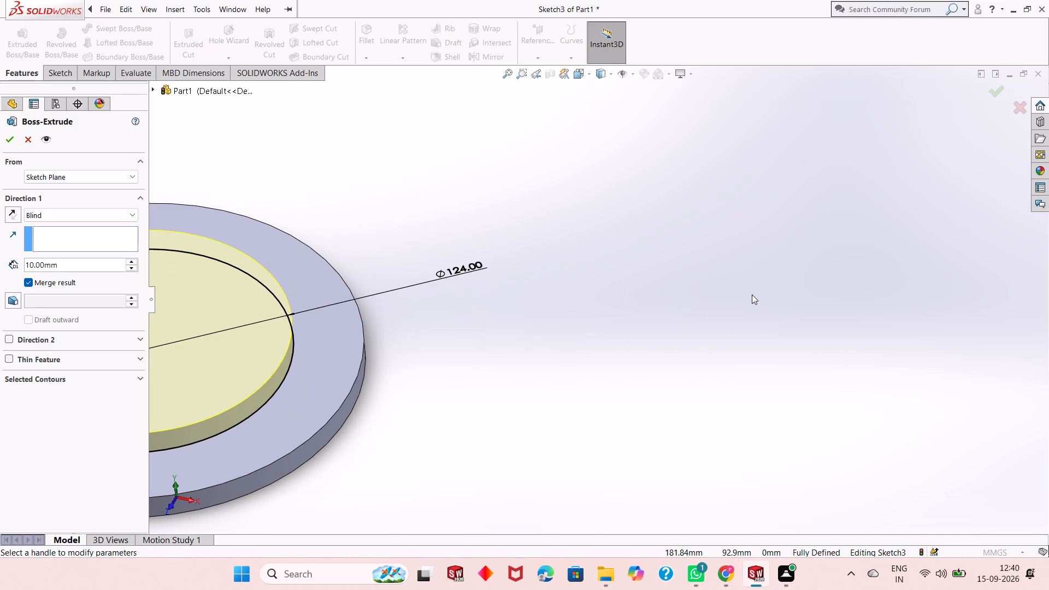
scroll(752, 294, "up", 4)
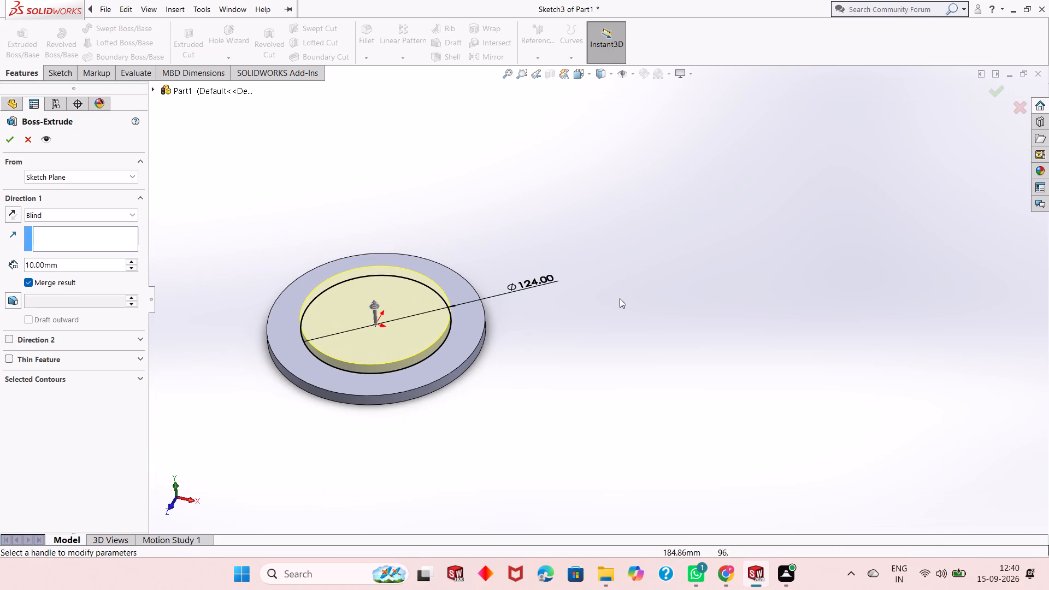
double_click(81, 265)
type("31")
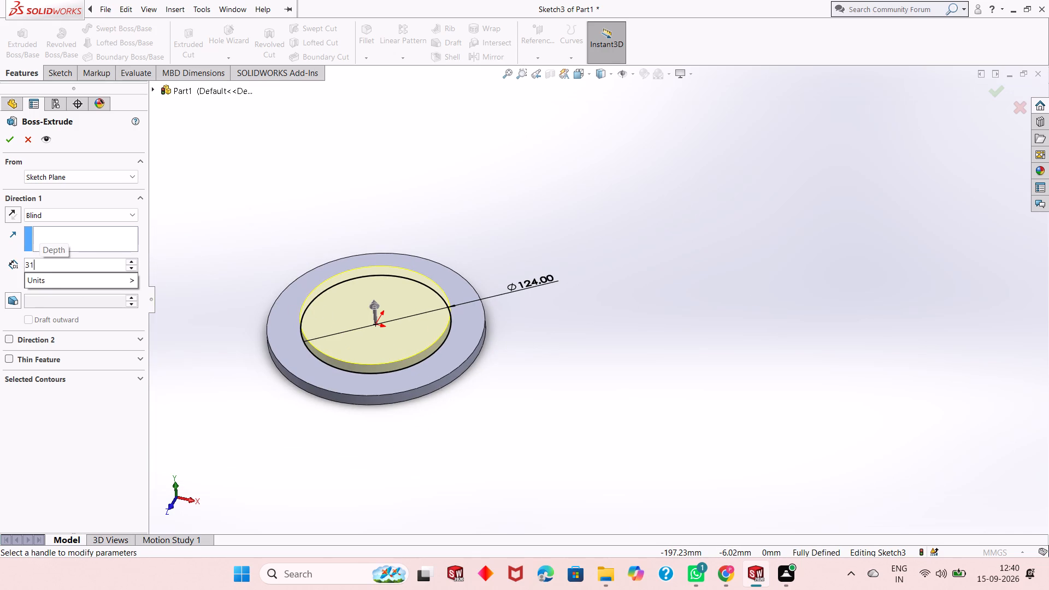
type(".6")
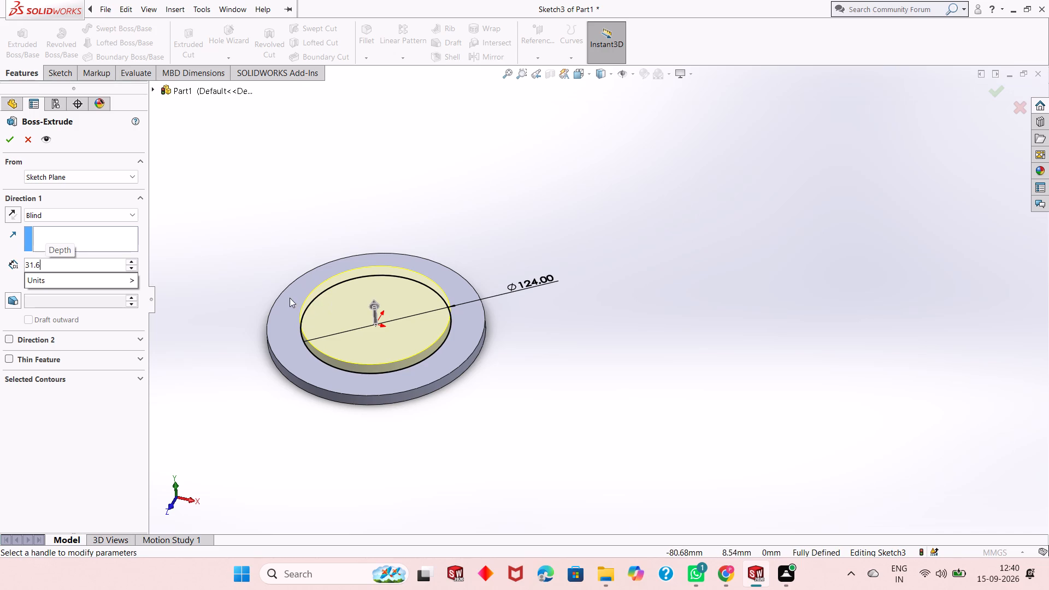
scroll(314, 294, "up", 2)
scroll(386, 303, "down", 2)
scroll(509, 306, "down", 1)
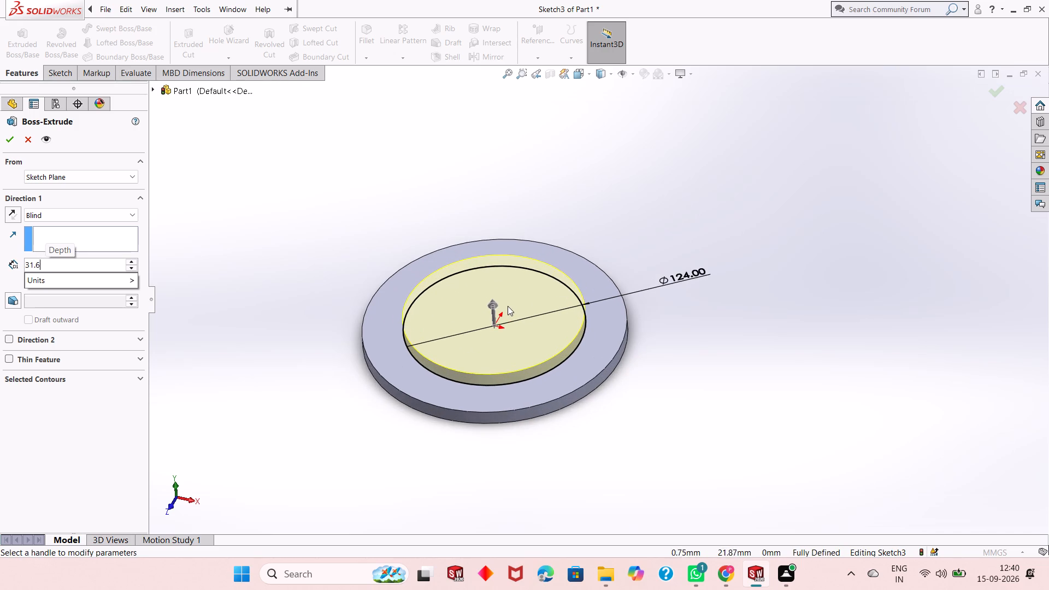
scroll(504, 305, "down", 2)
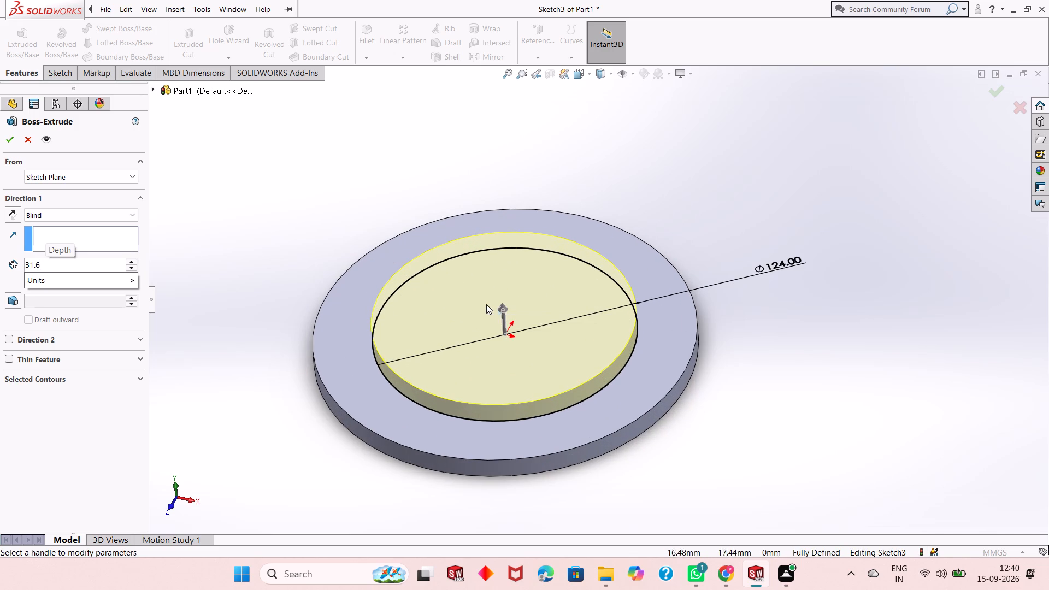
scroll(534, 321, "up", 1)
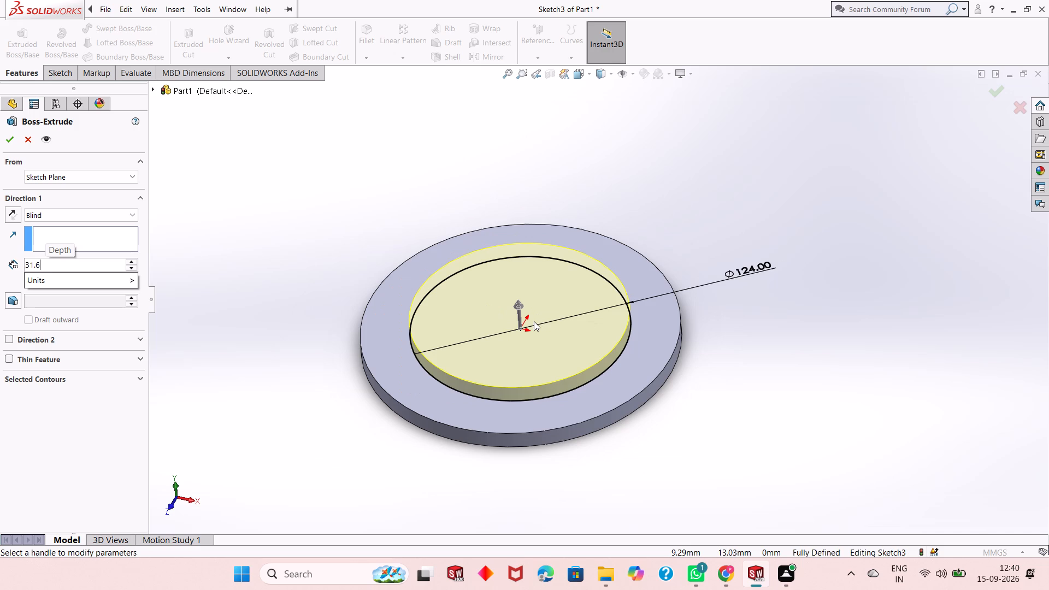
scroll(534, 321, "up", 2)
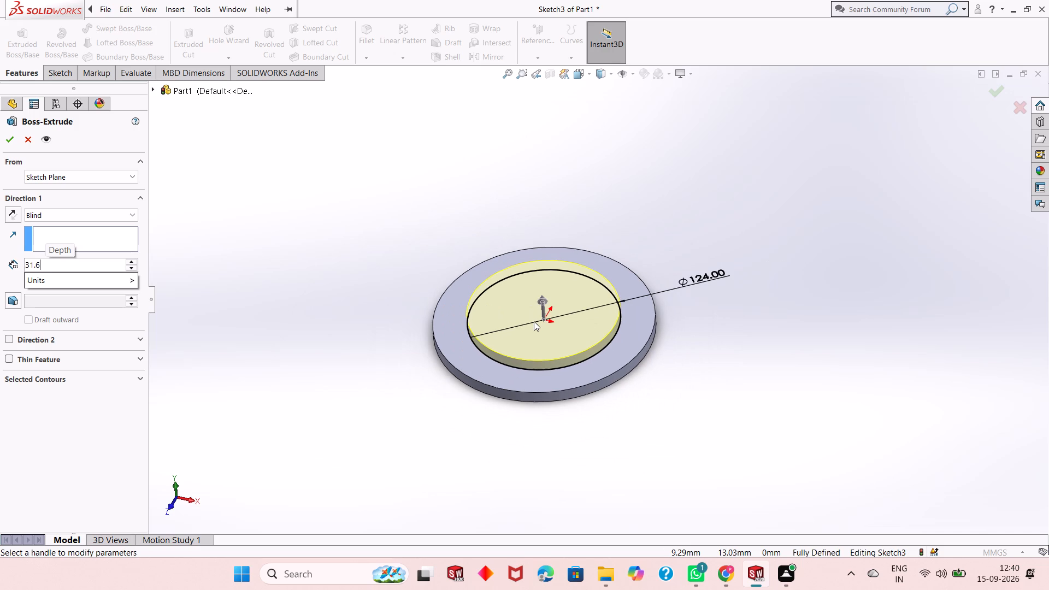
scroll(534, 321, "up", 1)
scroll(534, 321, "down", 2)
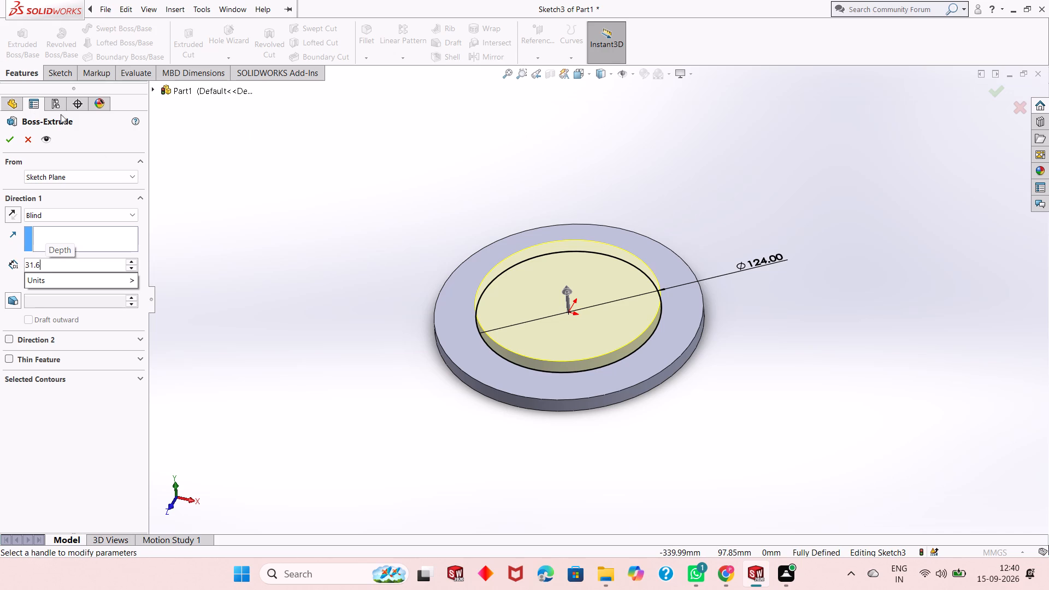
left_click(8, 139)
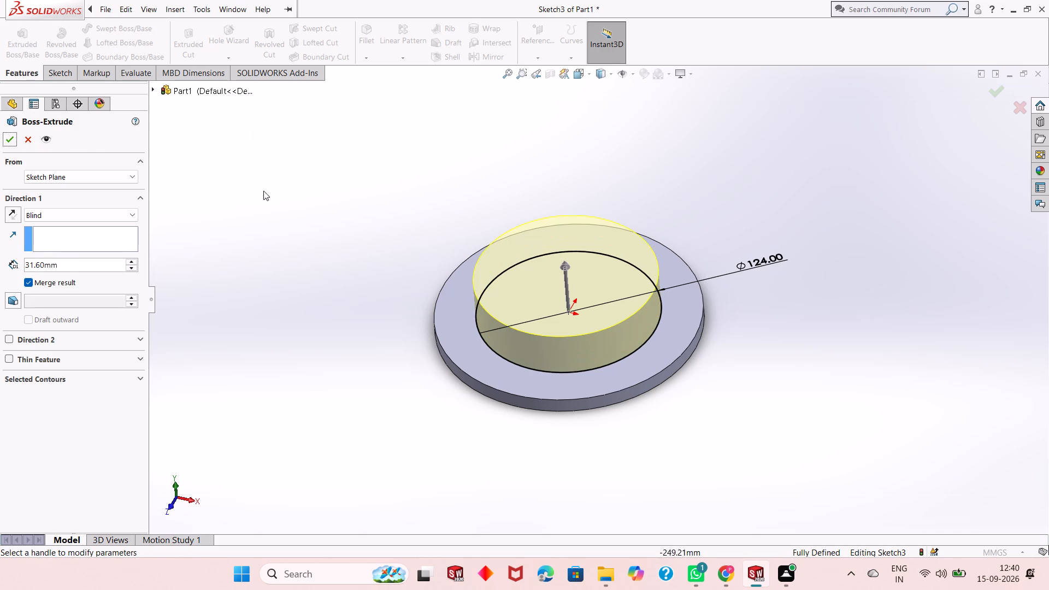
left_click(15, 145)
Examine the raised boss and the surrounding disc rim up close and from a different angle.
left_click(560, 277)
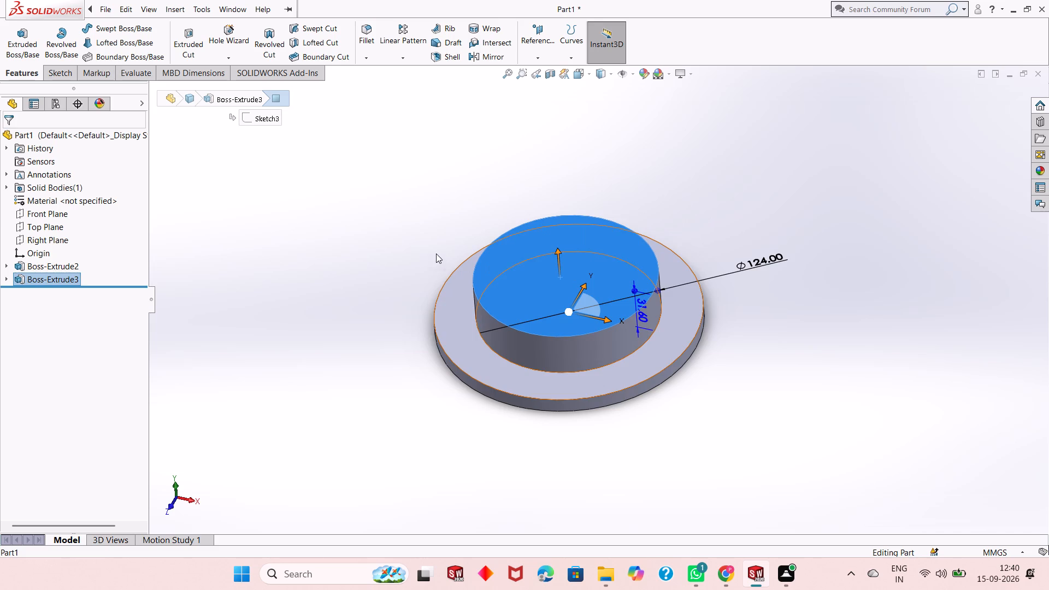
left_click(437, 252)
middle_click_drag(617, 245, 546, 302)
scroll(584, 263, "down", 5)
scroll(632, 273, "down", 1)
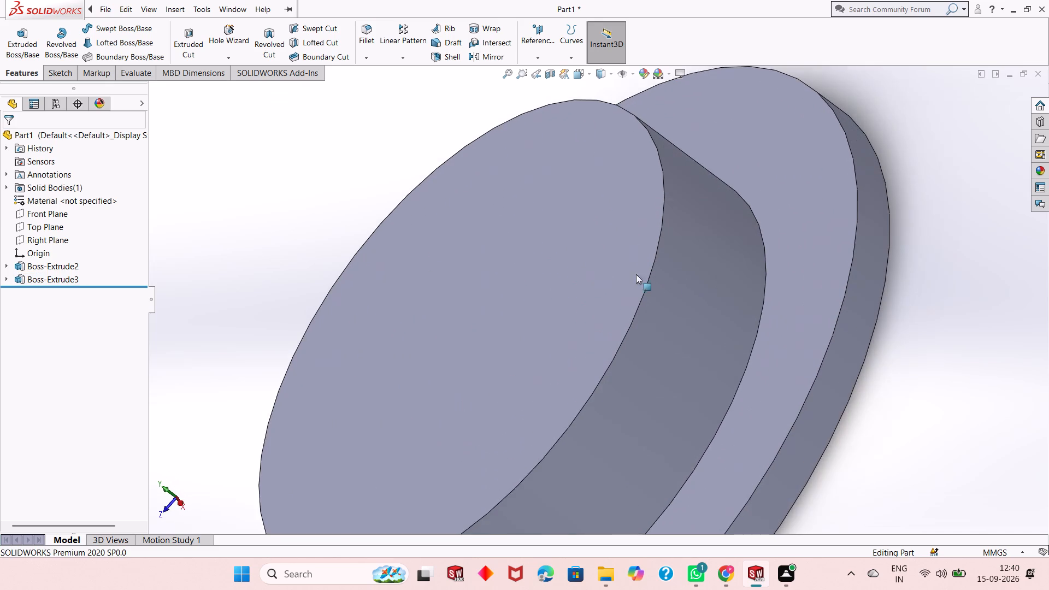
scroll(636, 274, "down", 6)
scroll(685, 279, "up", 5)
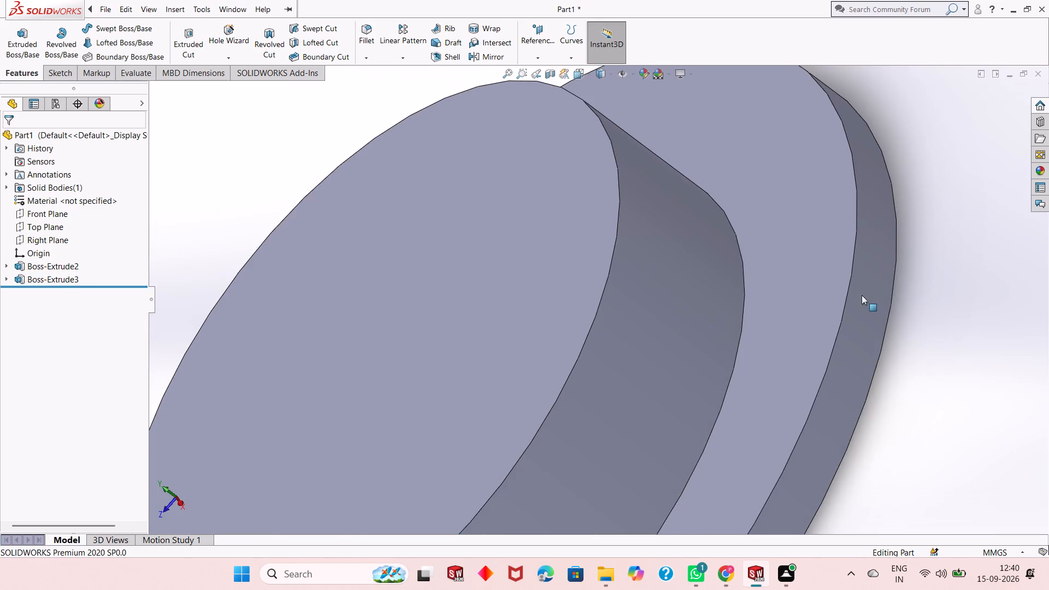
scroll(861, 299, "down", 3)
scroll(638, 304, "down", 4)
scroll(594, 300, "down", 5)
scroll(594, 300, "up", 10)
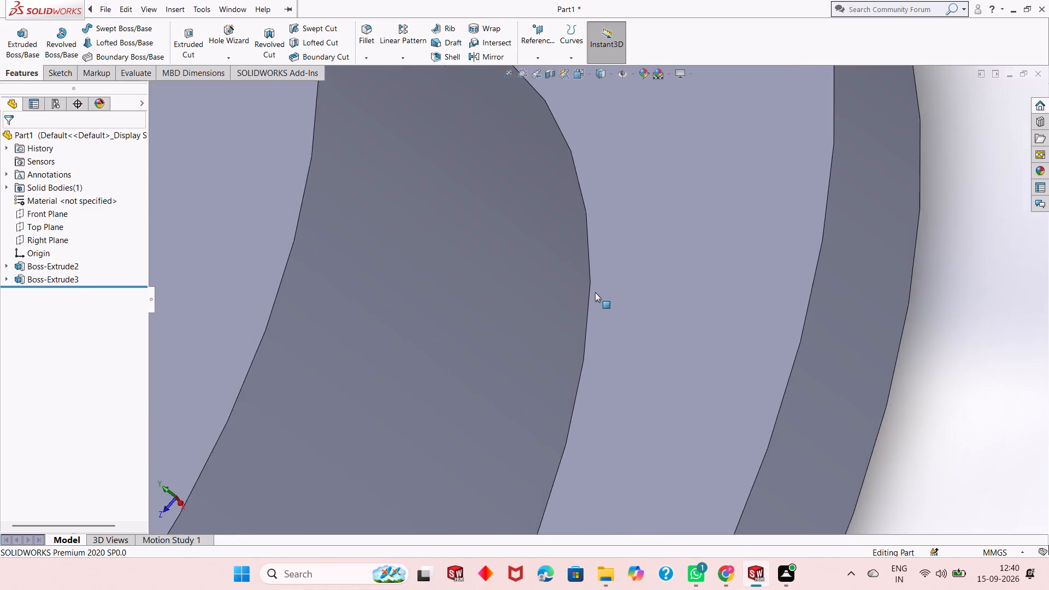
scroll(595, 292, "up", 10)
scroll(470, 414, "down", 3)
scroll(558, 382, "down", 5)
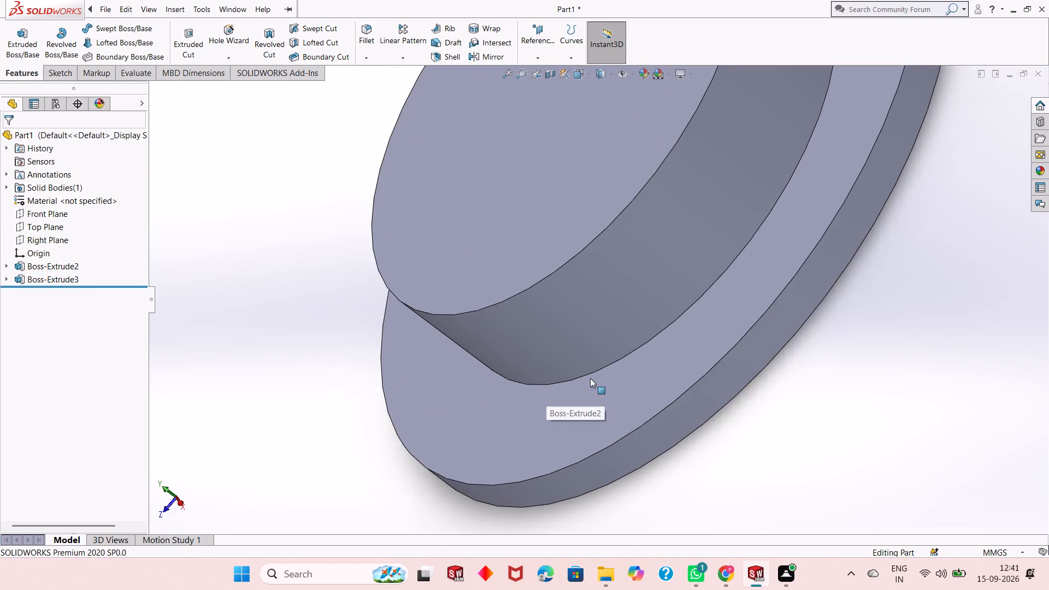
scroll(590, 378, "down", 3)
scroll(593, 375, "up", 14)
scroll(622, 214, "down", 3)
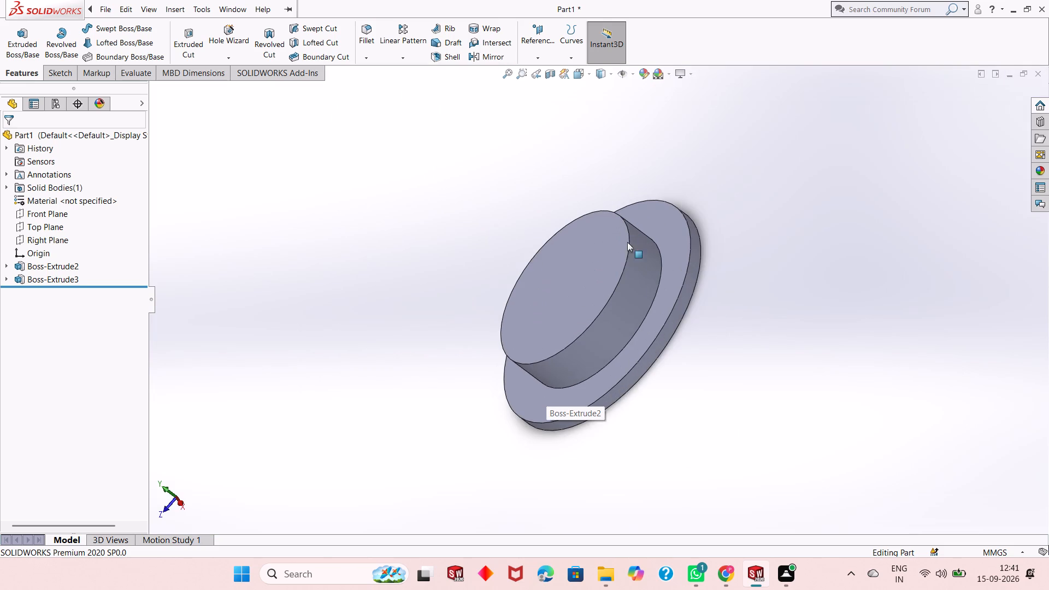
scroll(629, 310, "down", 7)
scroll(619, 310, "up", 7)
middle_click_drag(590, 285, 625, 279)
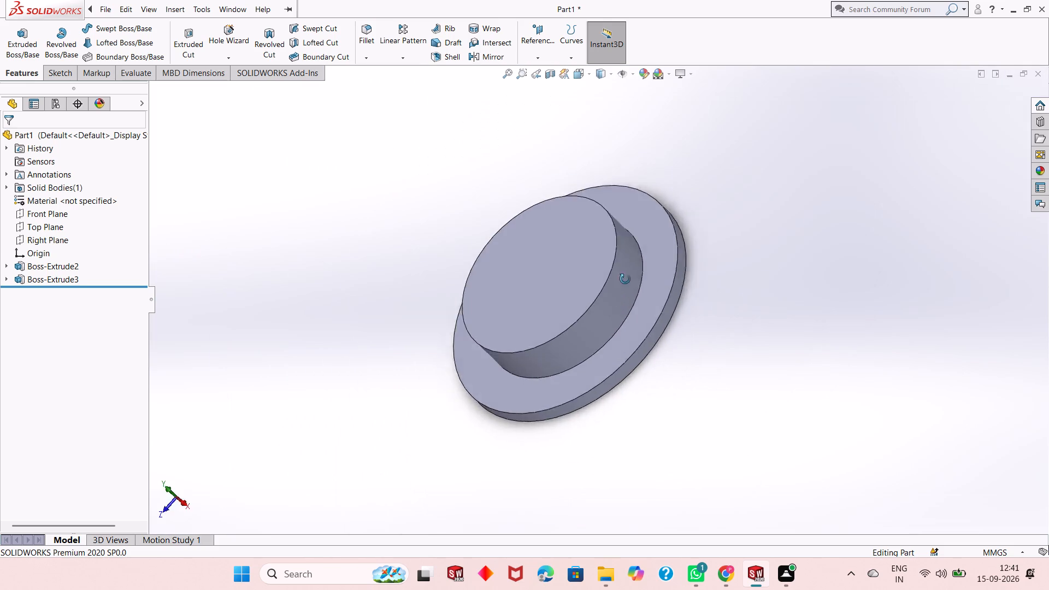
Examine the boss, its top face and the surrounding disc rim up close and from several angles.
middle_click_drag(625, 279, 699, 342)
scroll(526, 274, "down", 5)
middle_click_drag(526, 279, 590, 297)
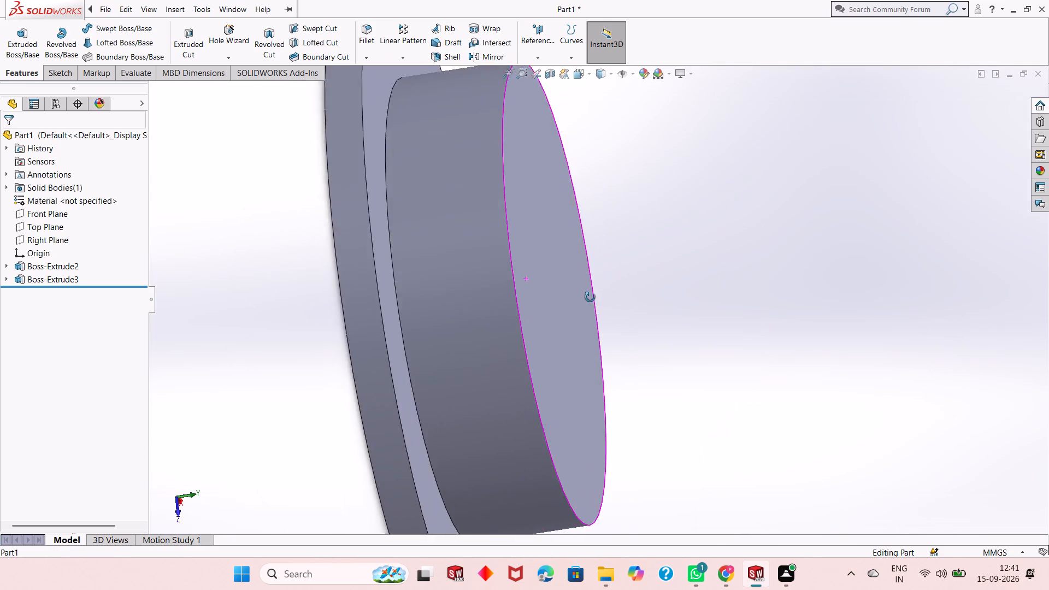
middle_click_drag(590, 297, 494, 314)
scroll(492, 309, "up", 5)
middle_click_drag(634, 298, 598, 337)
scroll(605, 332, "down", 3)
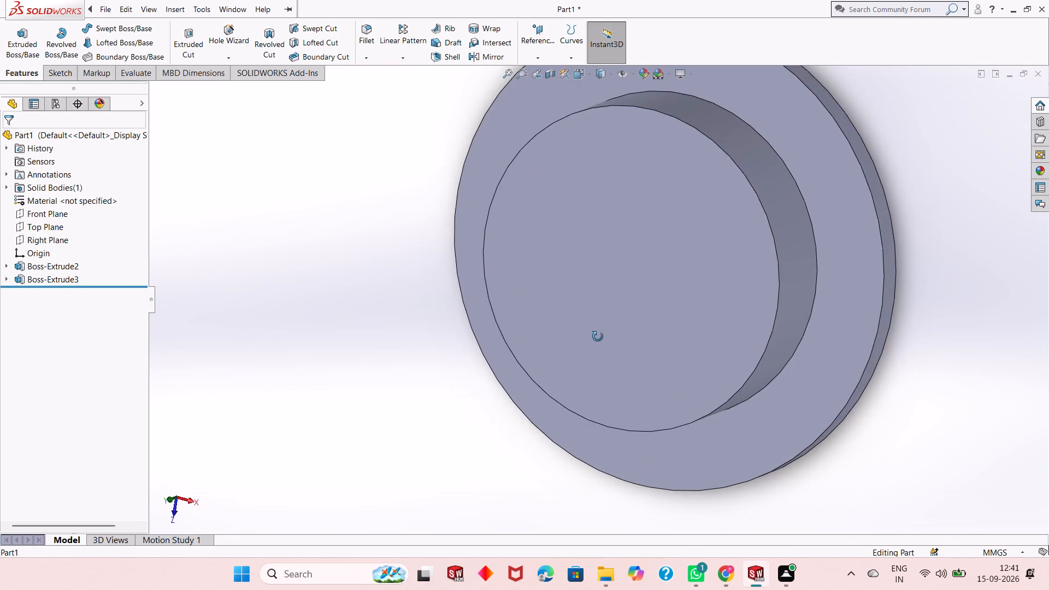
middle_click_drag(598, 337, 581, 345)
scroll(597, 336, "up", 2)
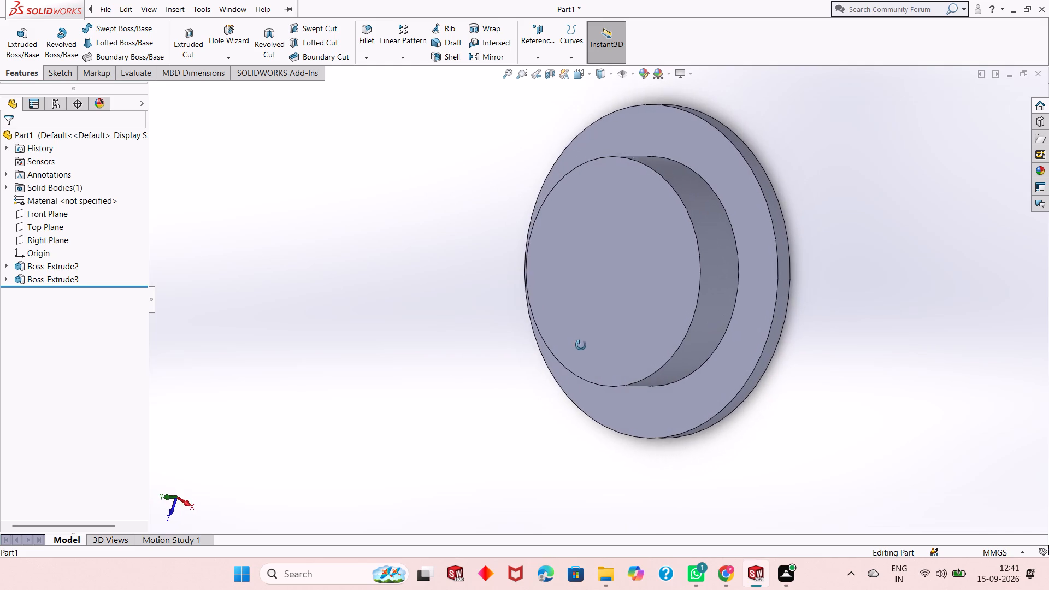
middle_click_drag(581, 345, 588, 369)
scroll(606, 234, "down", 4)
scroll(573, 249, "up", 2)
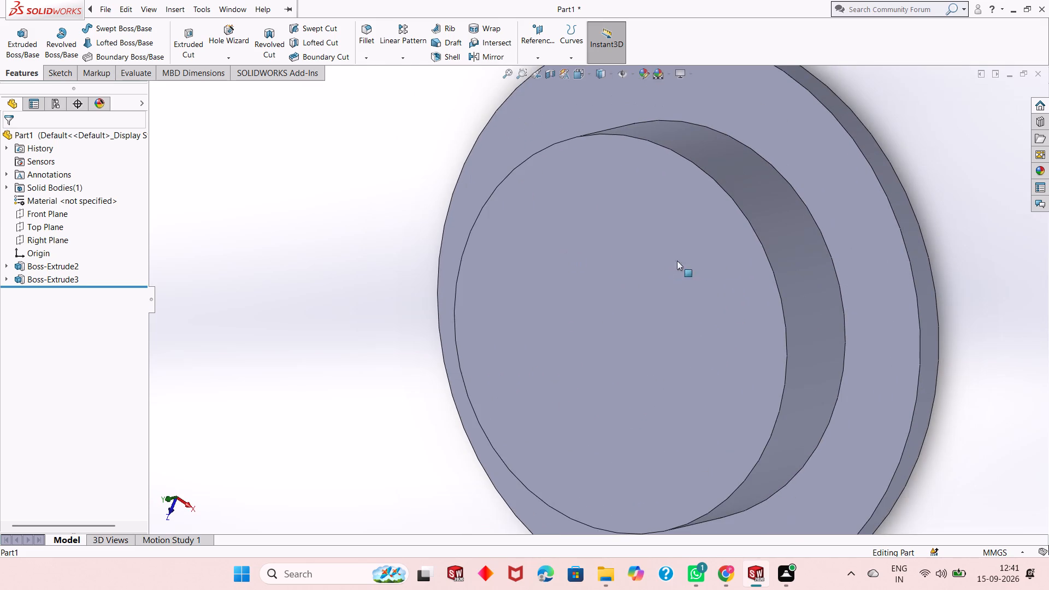
scroll(728, 272, "down", 3)
scroll(659, 309, "up", 3)
scroll(561, 298, "up", 2)
middle_click_drag(524, 296, 565, 280)
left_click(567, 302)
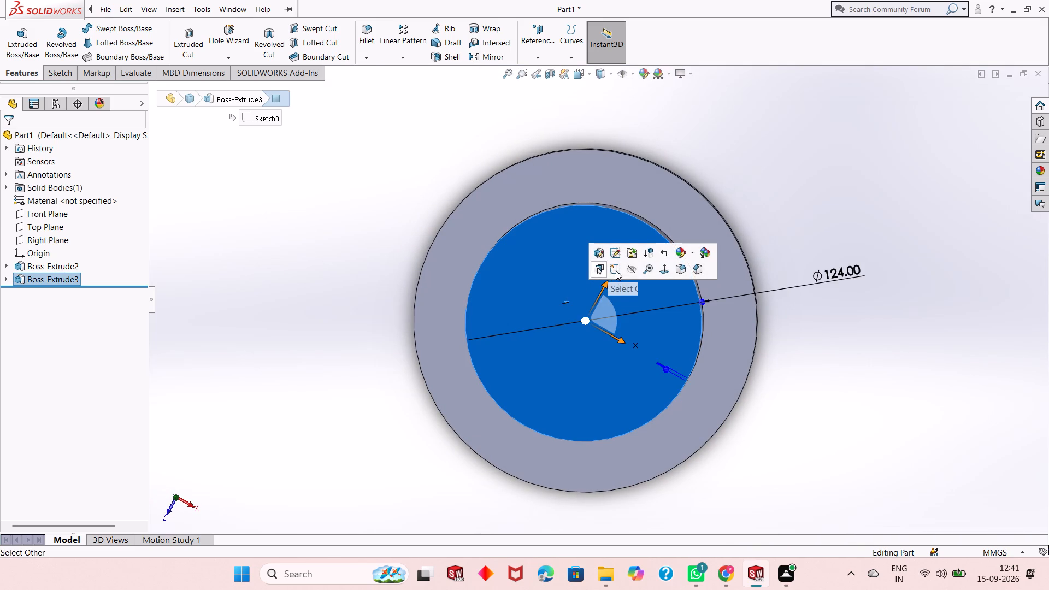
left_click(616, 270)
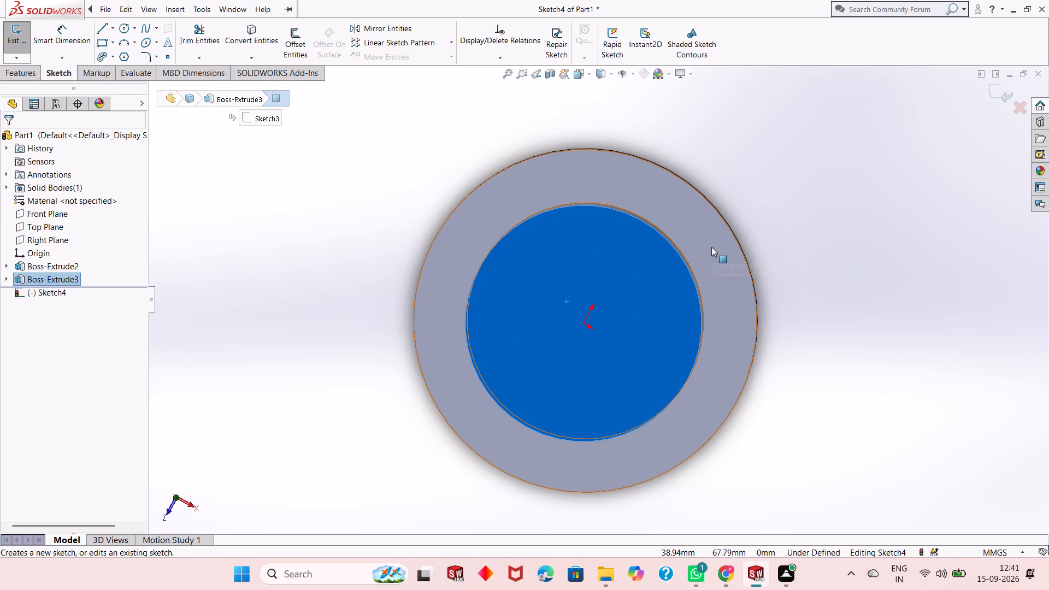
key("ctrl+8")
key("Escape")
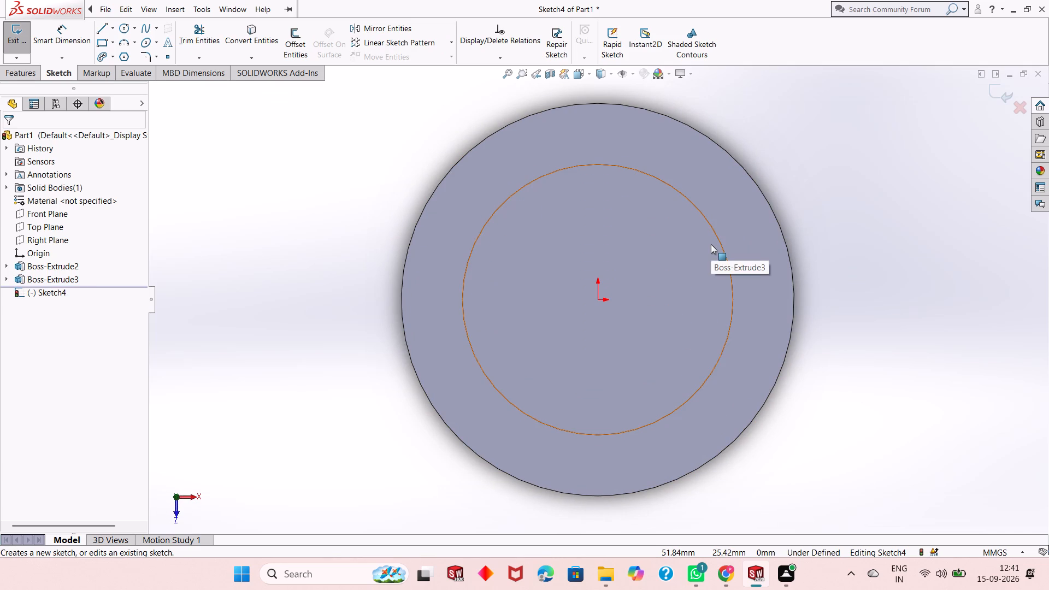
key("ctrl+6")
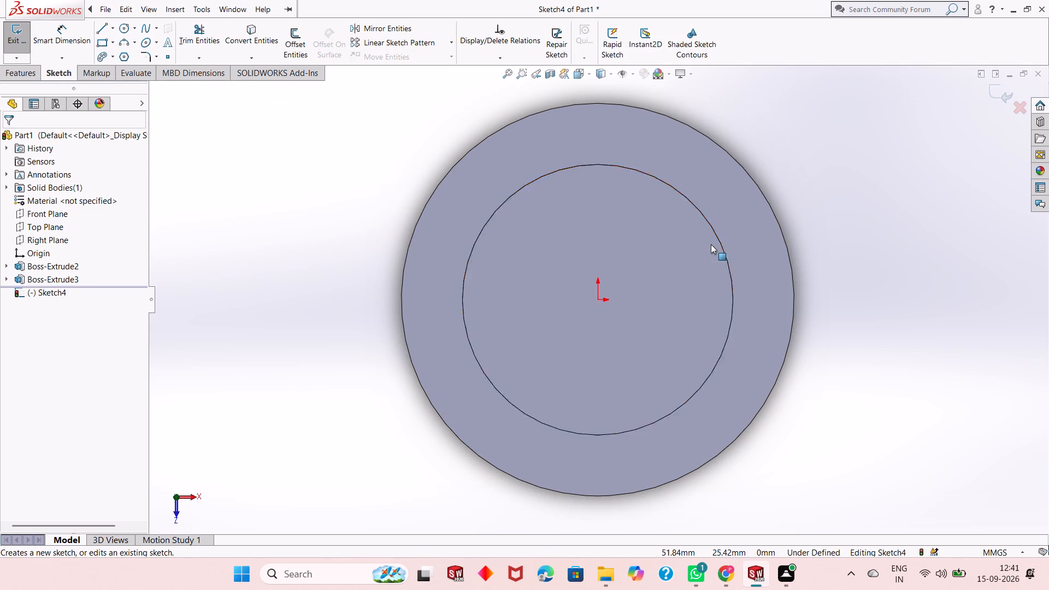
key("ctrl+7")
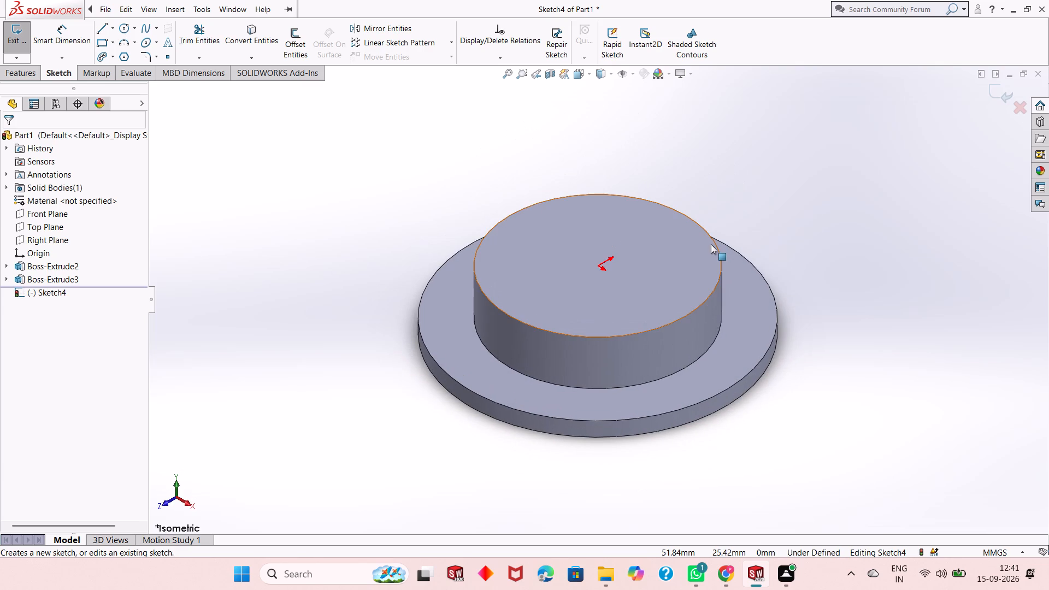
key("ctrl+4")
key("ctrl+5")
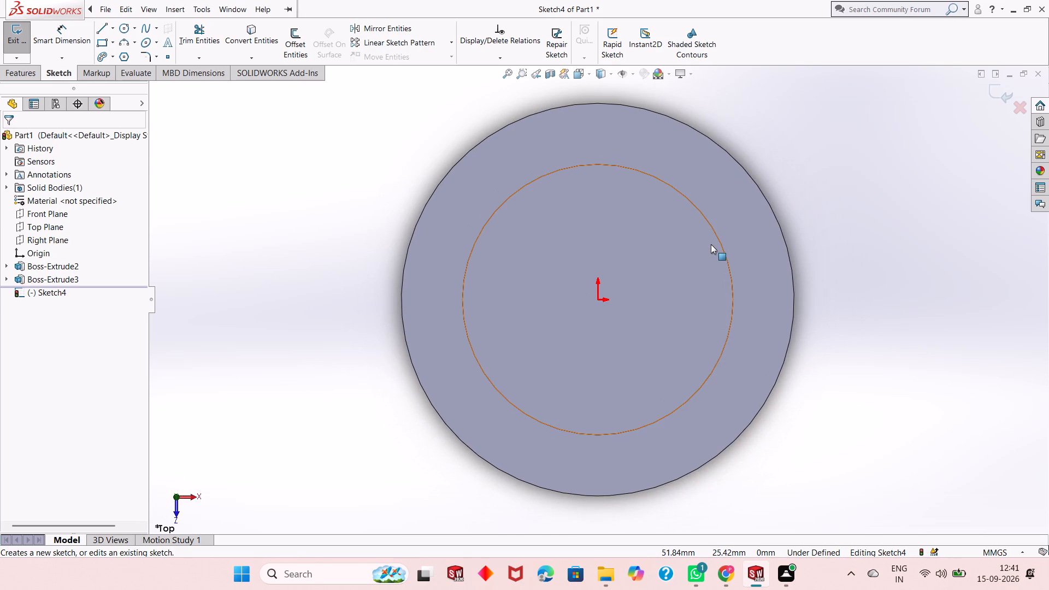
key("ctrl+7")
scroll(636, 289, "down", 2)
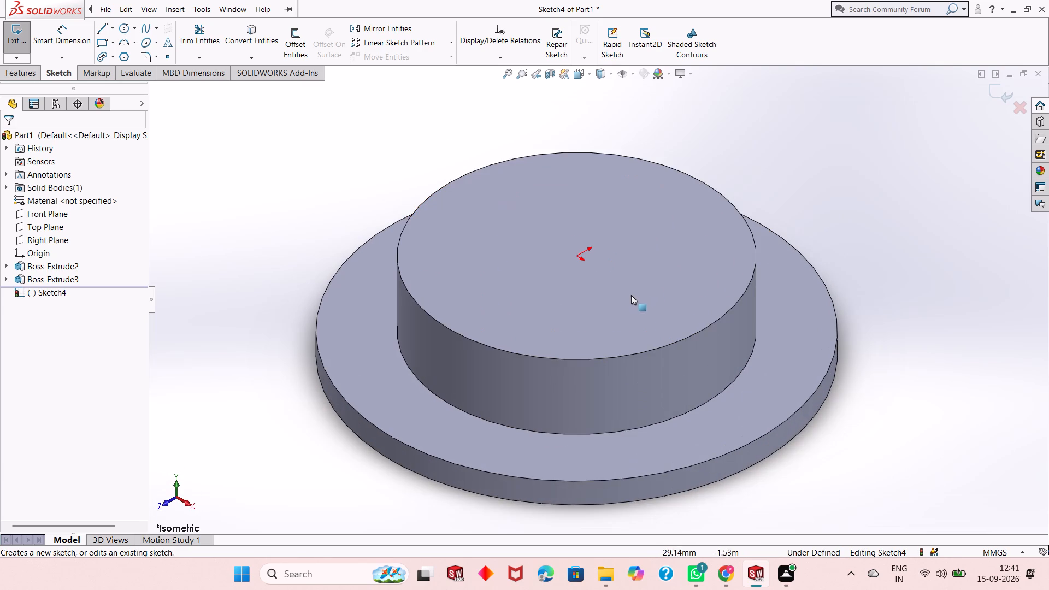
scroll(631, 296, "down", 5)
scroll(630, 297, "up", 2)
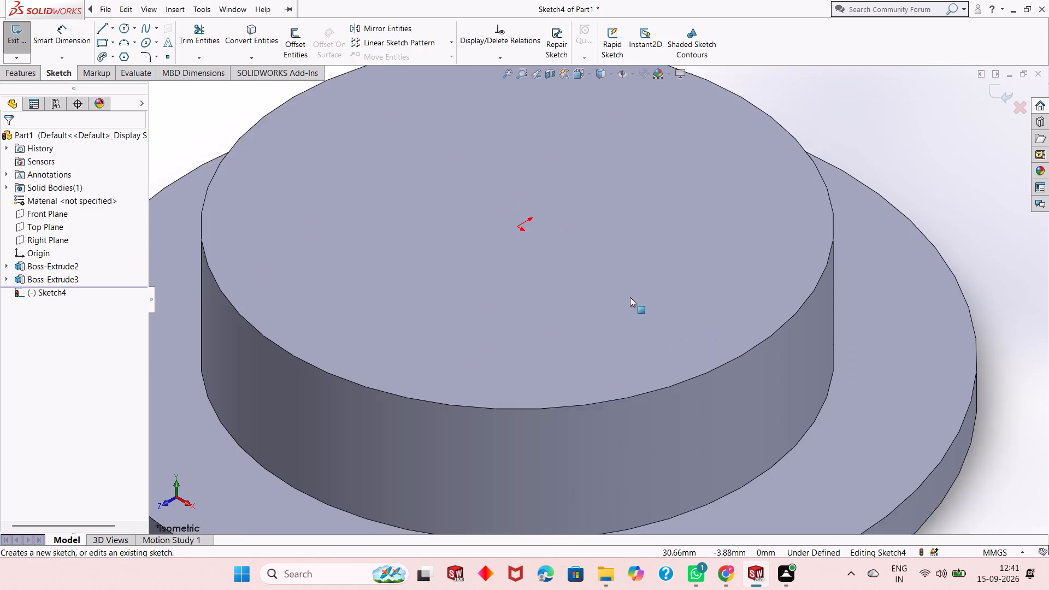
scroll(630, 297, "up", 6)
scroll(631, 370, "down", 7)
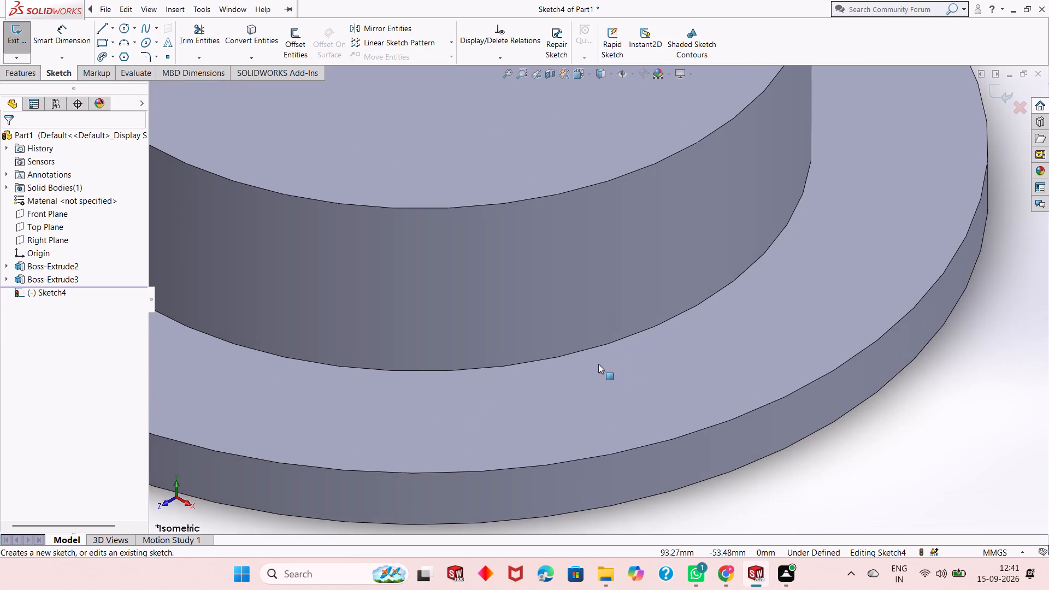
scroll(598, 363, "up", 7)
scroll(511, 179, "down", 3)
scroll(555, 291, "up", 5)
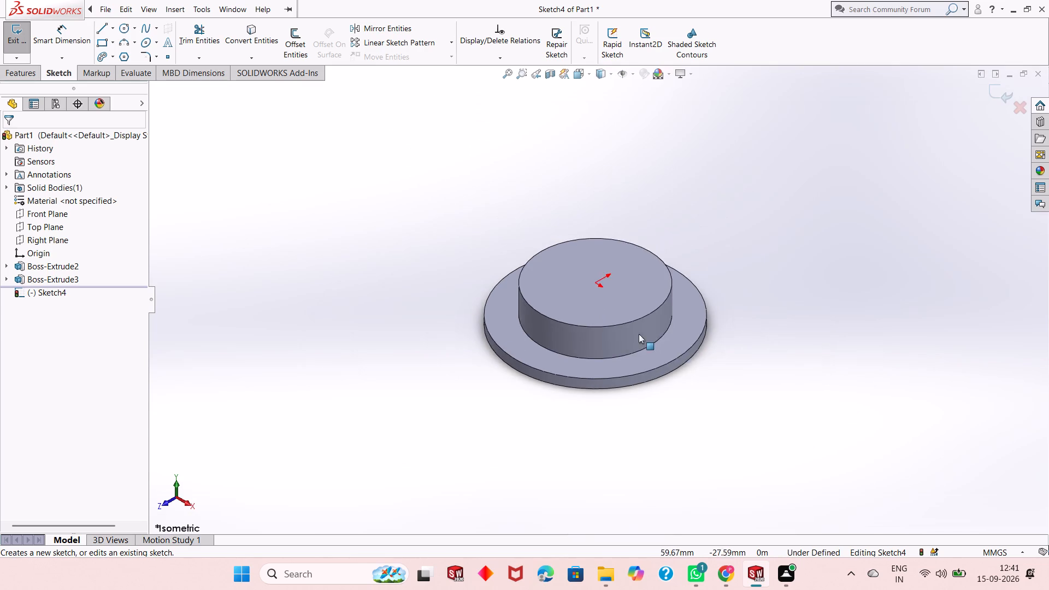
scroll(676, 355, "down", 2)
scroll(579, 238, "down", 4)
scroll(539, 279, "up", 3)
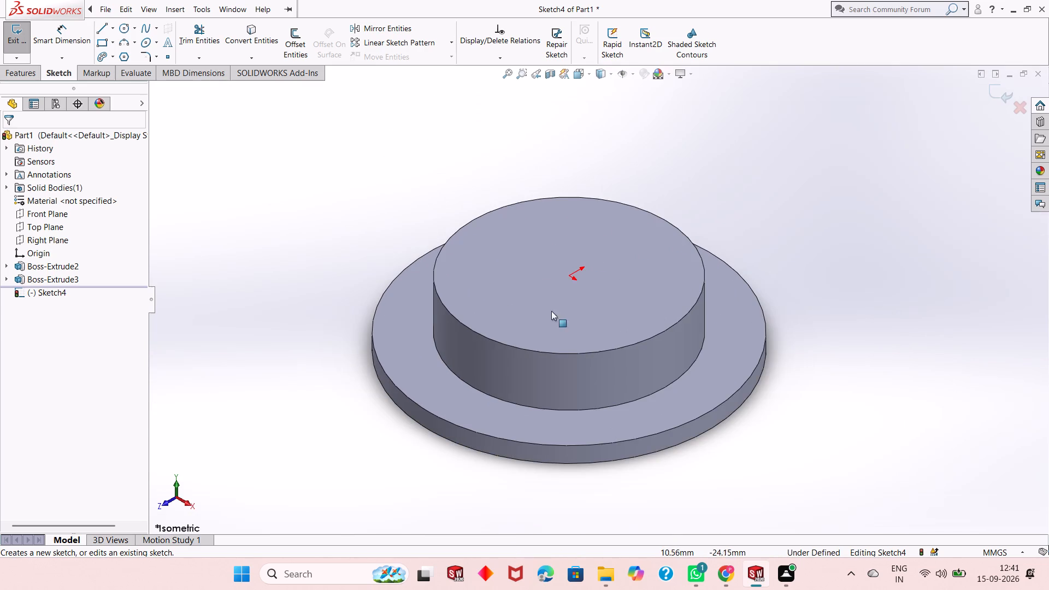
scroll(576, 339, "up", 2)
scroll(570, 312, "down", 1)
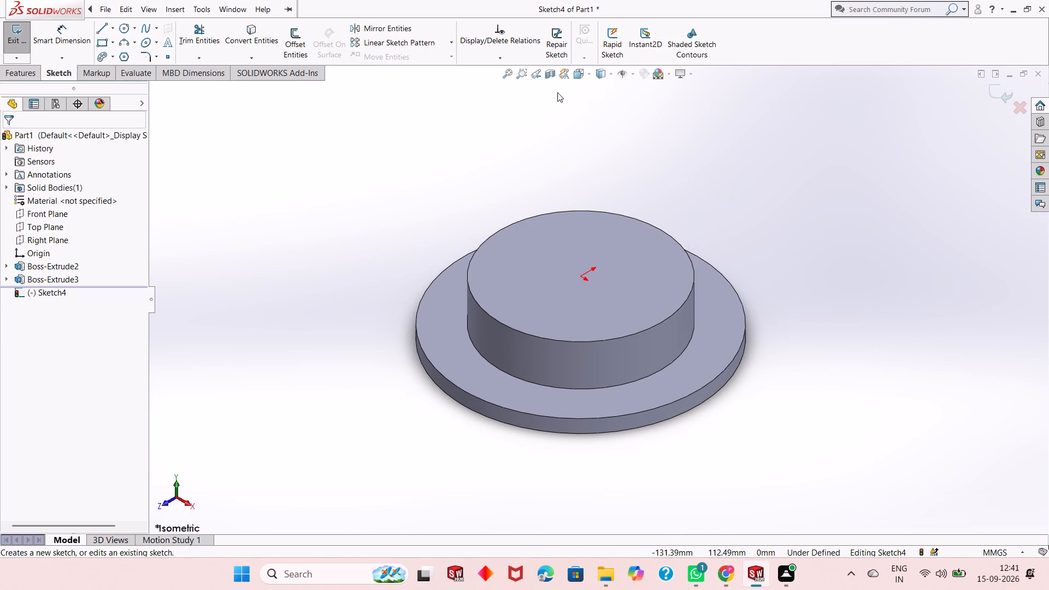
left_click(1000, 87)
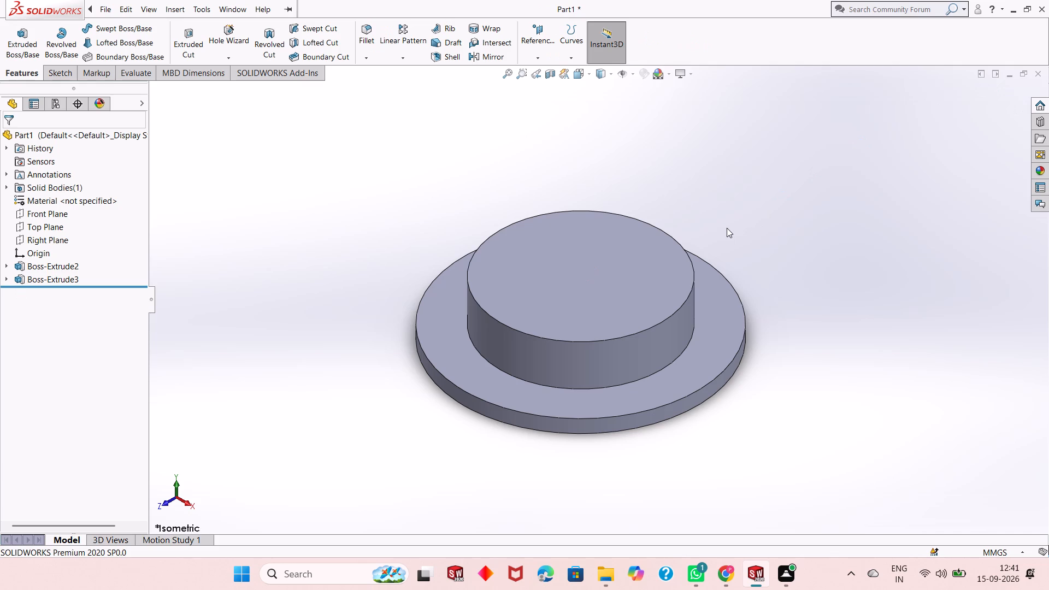
Set up a reference plane offset 41.6 mm above the Top Plane and check its position against the boss.
left_click(529, 58)
left_click(551, 70)
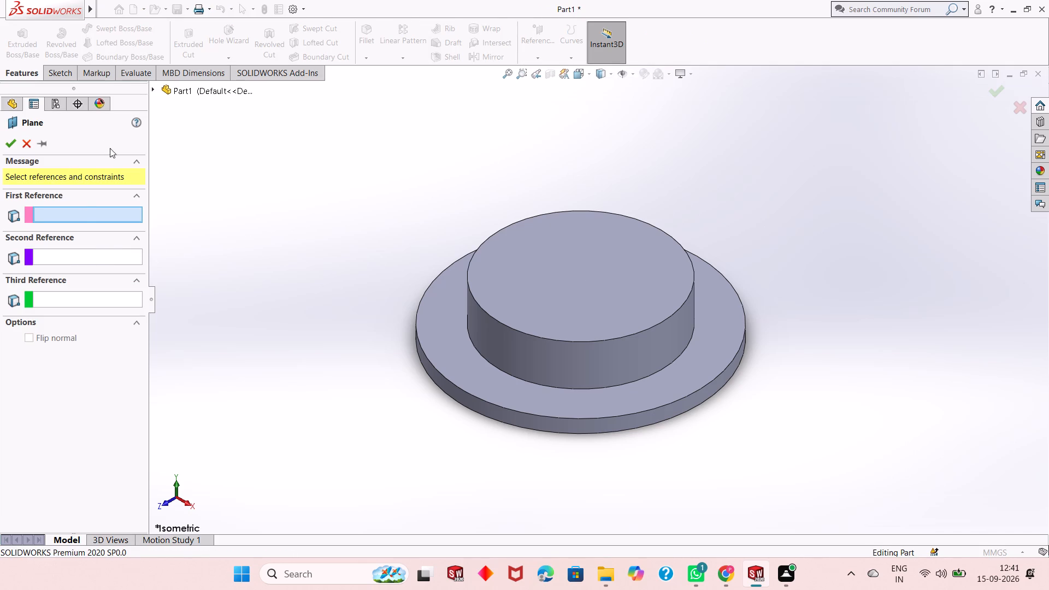
left_click(184, 93)
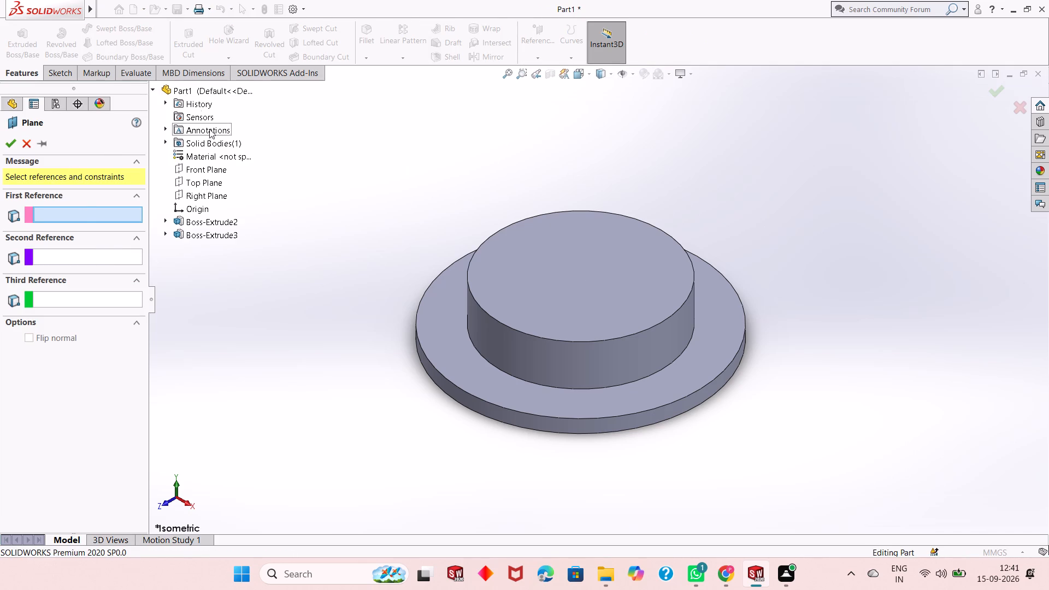
left_click(203, 178)
scroll(406, 318, "down", 1)
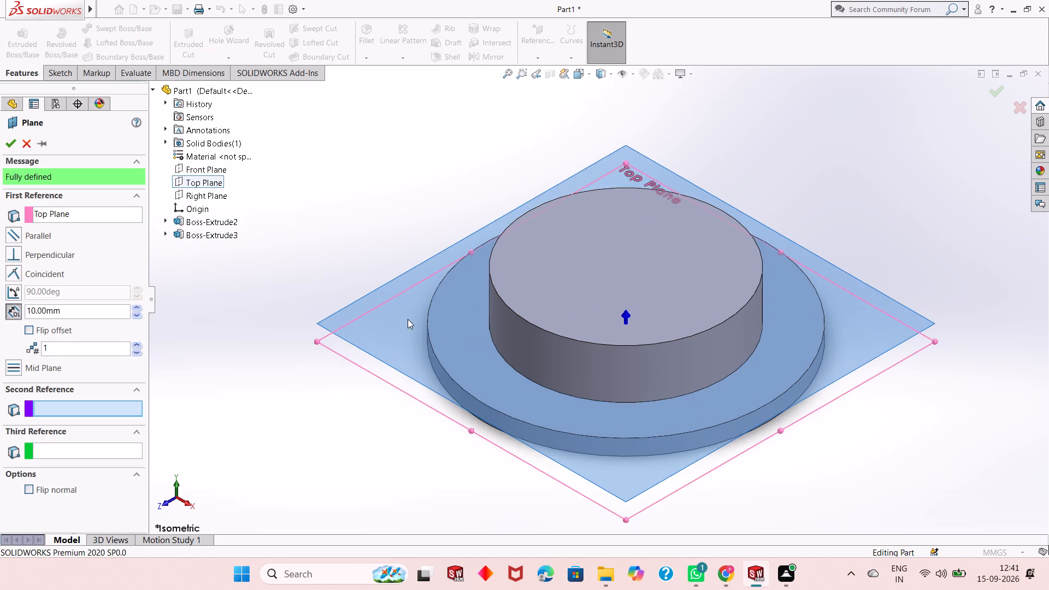
middle_click_drag(409, 316, 452, 244)
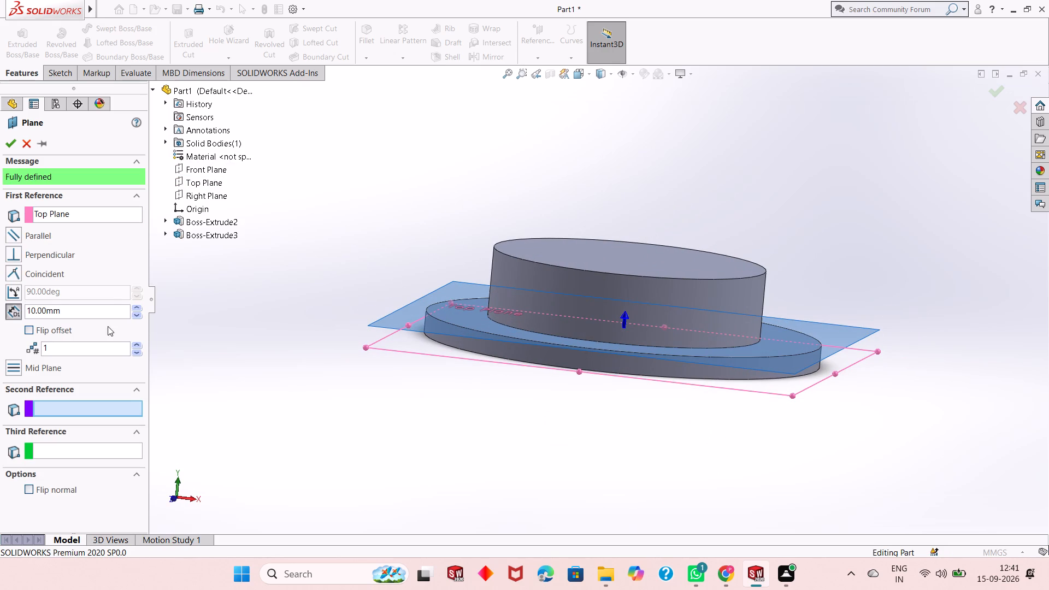
double_click(92, 312)
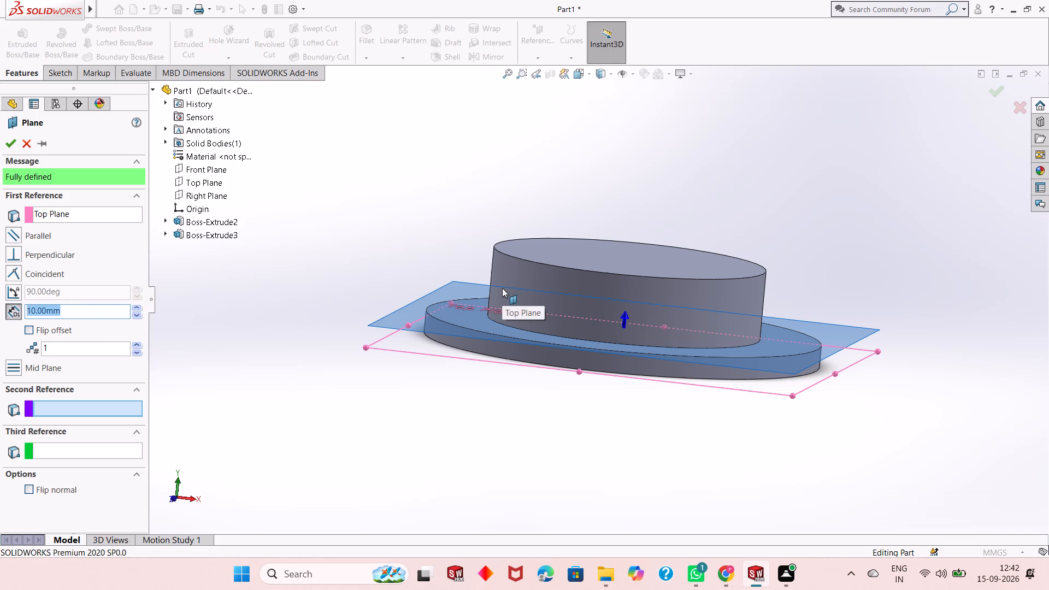
type("41.")
key("6")
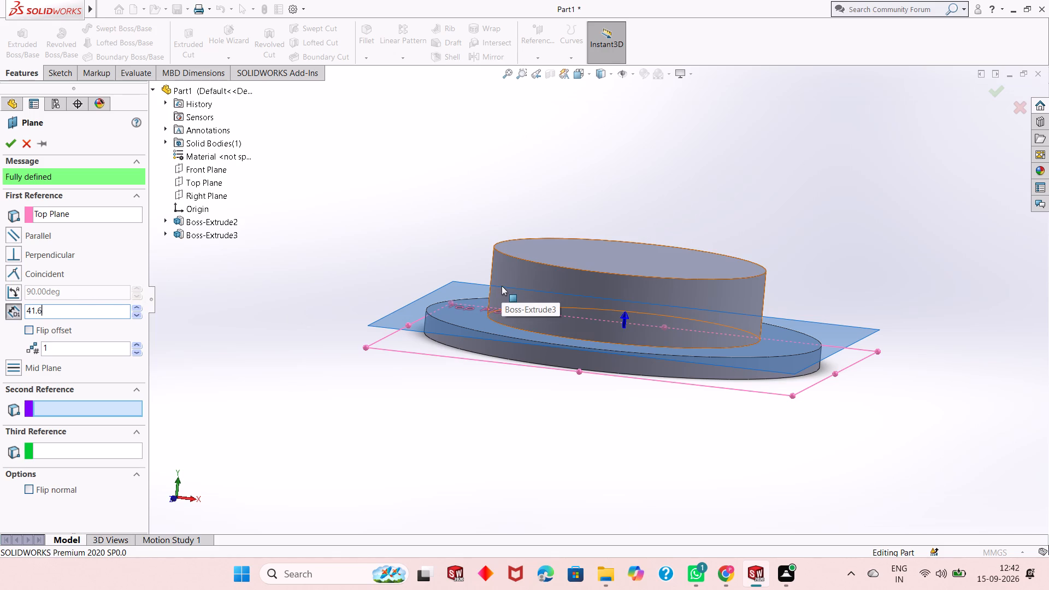
key("Return")
middle_click_drag(517, 304, 520, 259)
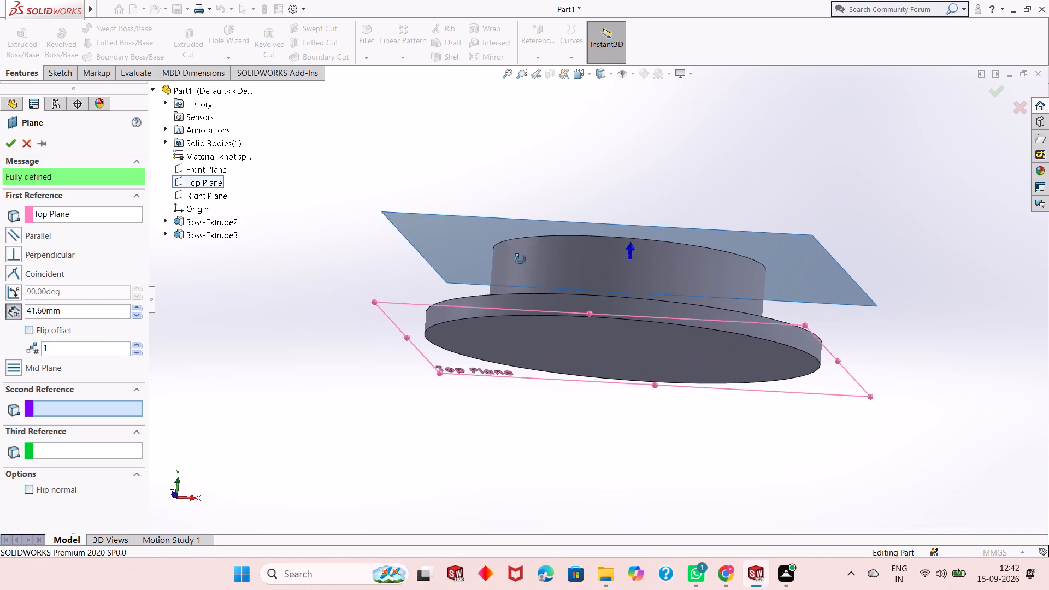
middle_click_drag(520, 259, 509, 318)
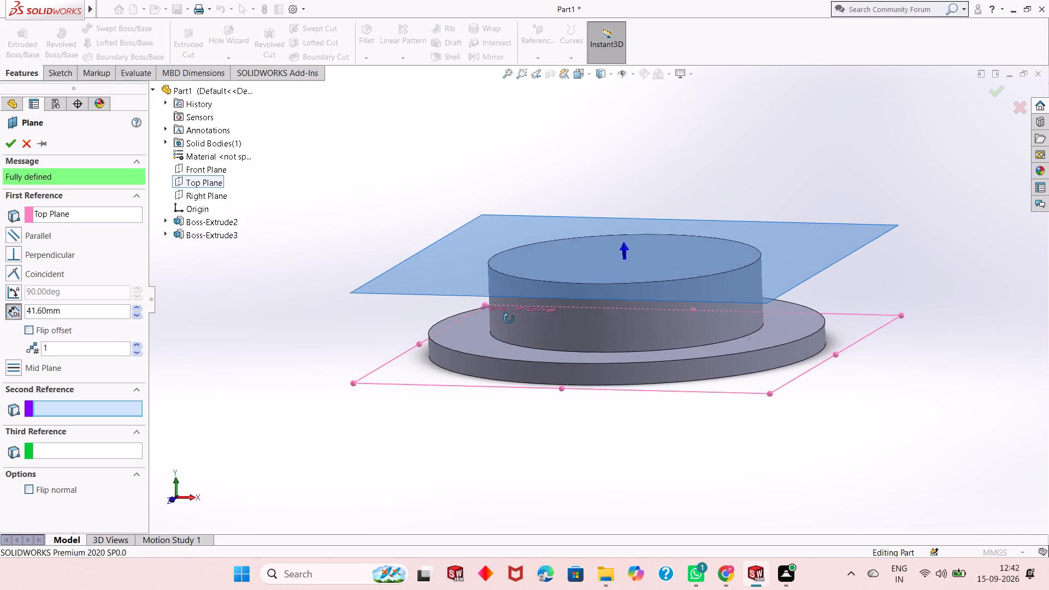
middle_click_drag(509, 318, 509, 320)
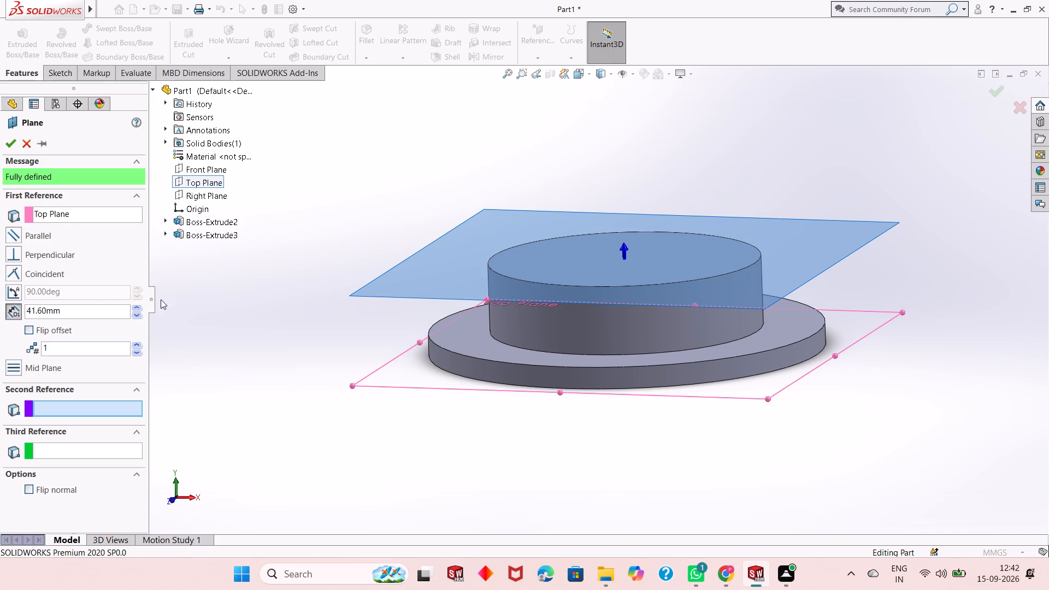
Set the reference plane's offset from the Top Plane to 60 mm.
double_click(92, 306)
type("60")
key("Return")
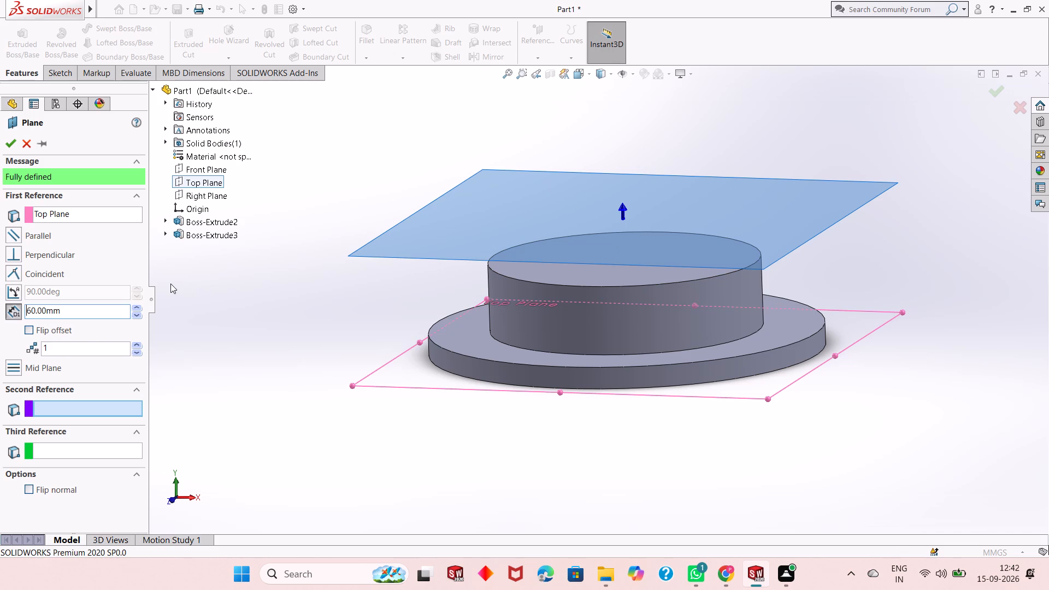
Set the reference plane's offset from the Top Plane to 65 mm and create the plane.
double_click(102, 314)
type("65")
key("Return")
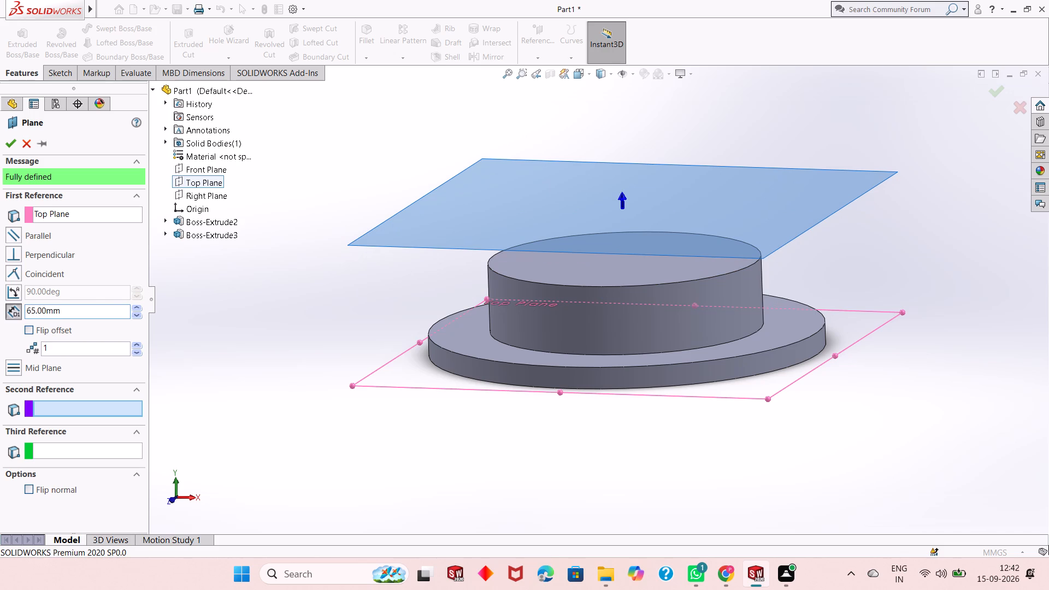
left_click(17, 145)
Start a sketch on the new offset plane and draw a circle centred on the origin, about 32.4 mm in radius.
left_click(380, 300)
left_click_drag(385, 297, 394, 287)
middle_click_drag(392, 292, 420, 330)
middle_click(420, 331)
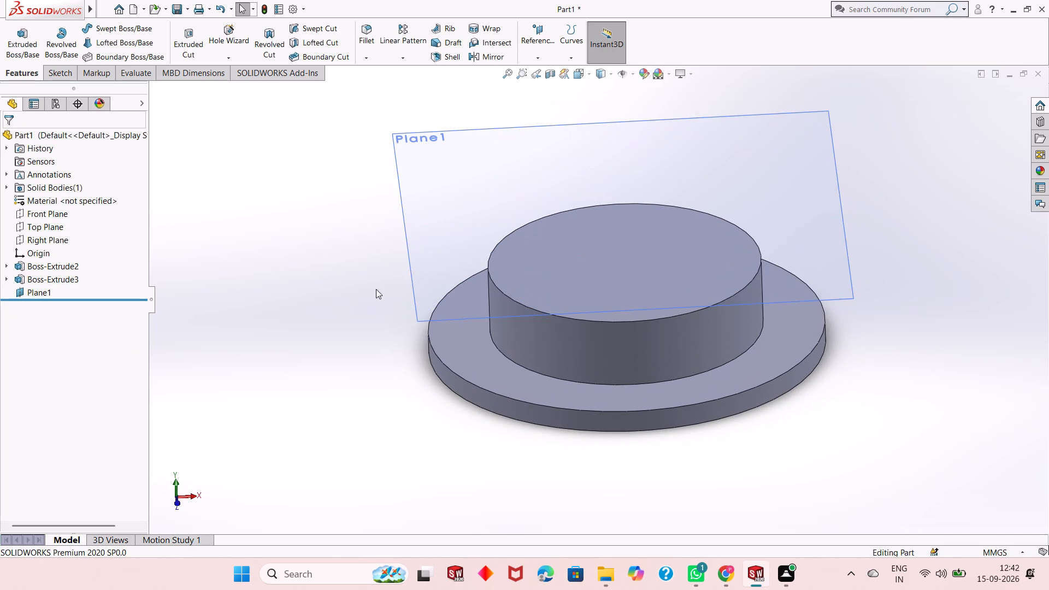
left_click(419, 214)
left_click(468, 184)
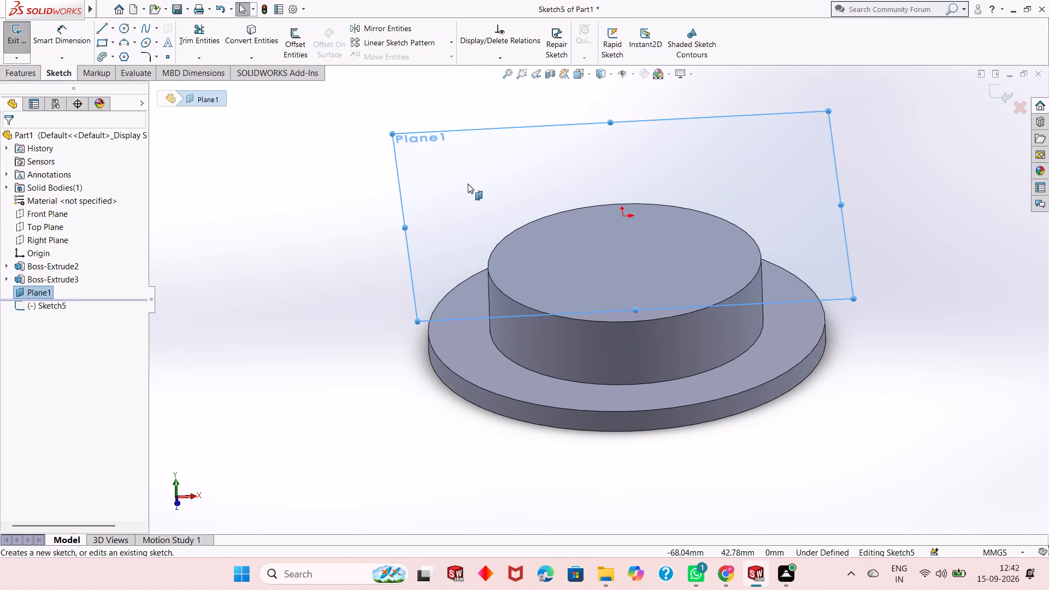
key("ctrl+8")
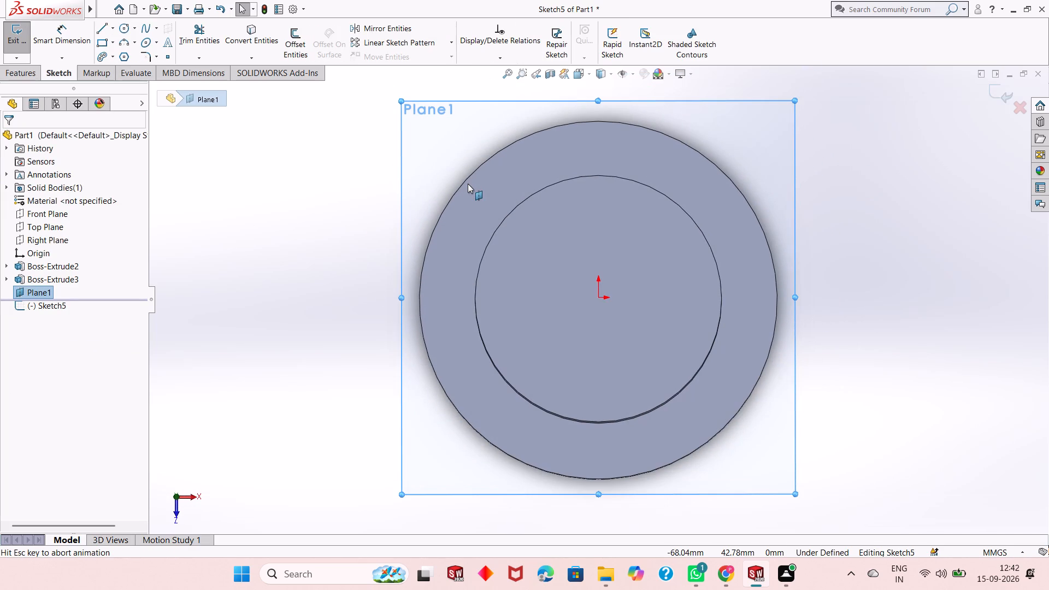
left_click(126, 26)
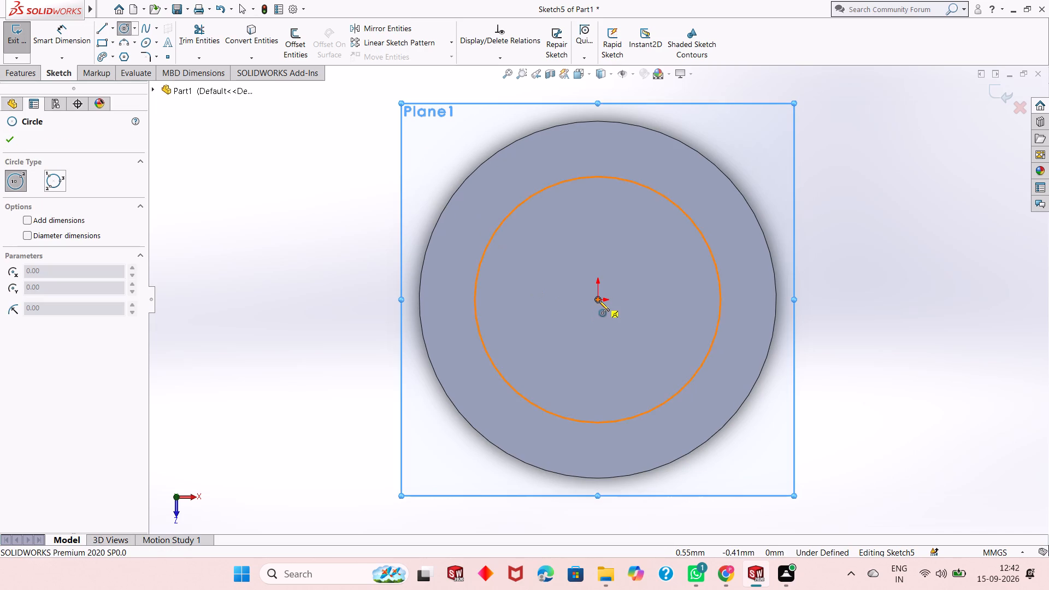
left_click(598, 300)
left_click(636, 248)
right_click(636, 248)
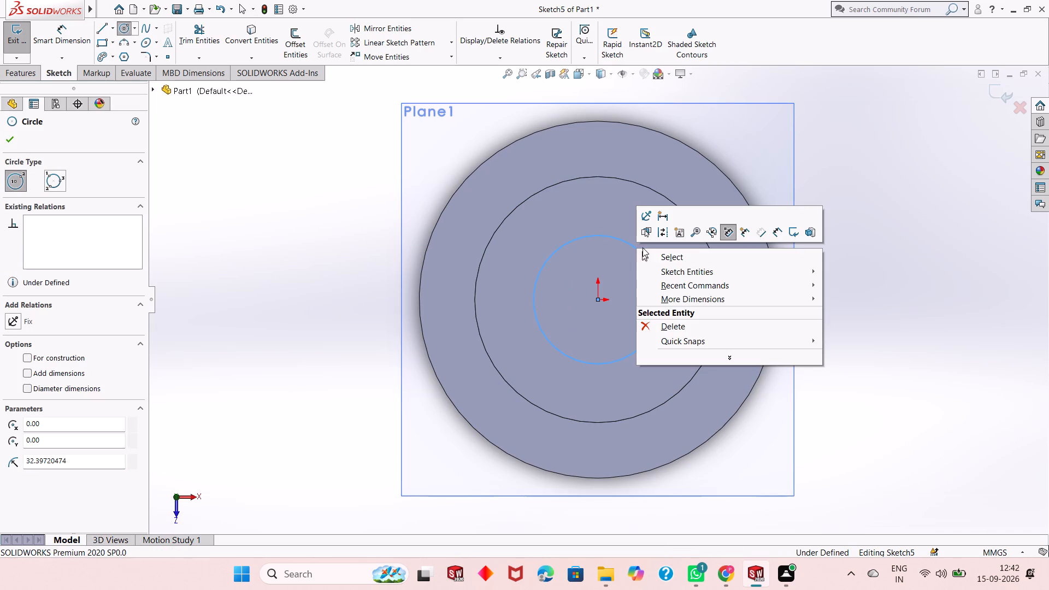
Dimension the circle on the offset plane to a diameter of 75 mm.
left_click(658, 255)
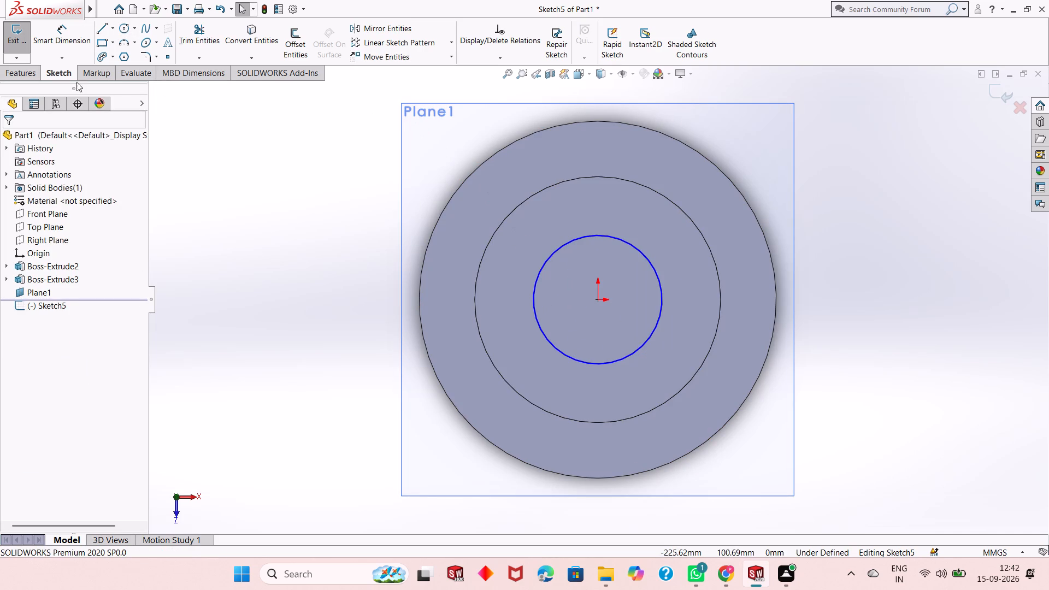
left_click(66, 30)
left_click(540, 301)
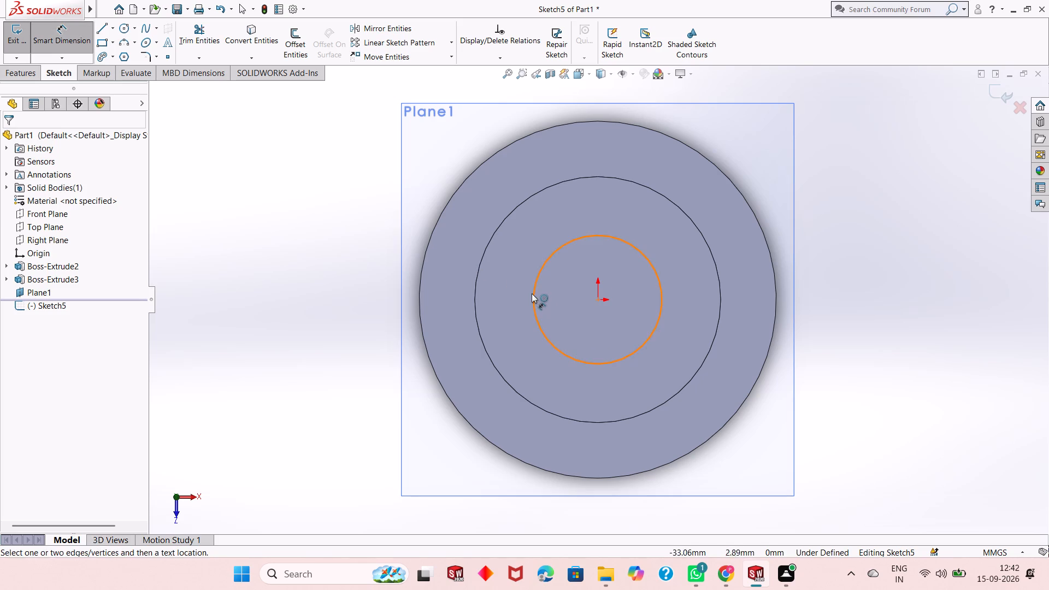
left_click(532, 293)
left_click_drag(319, 370, 315, 379)
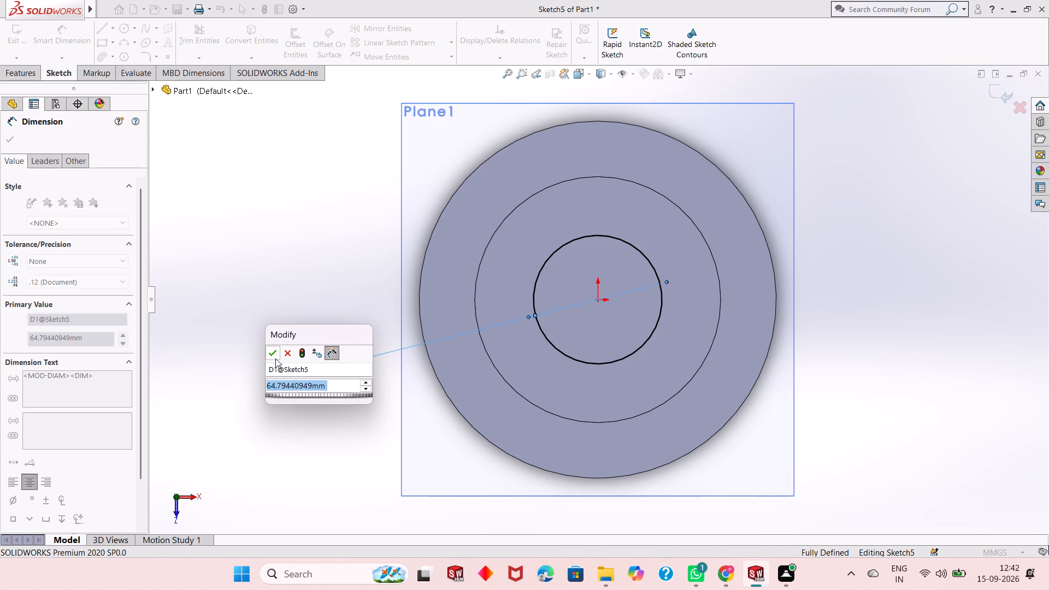
scroll(270, 355, "down", 3)
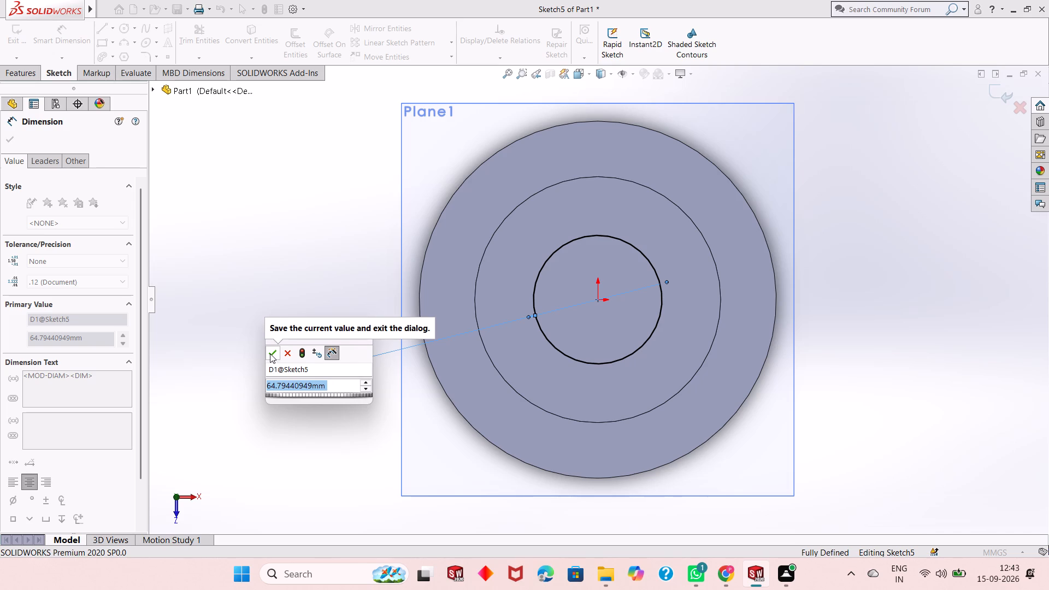
scroll(437, 311, "down", 2)
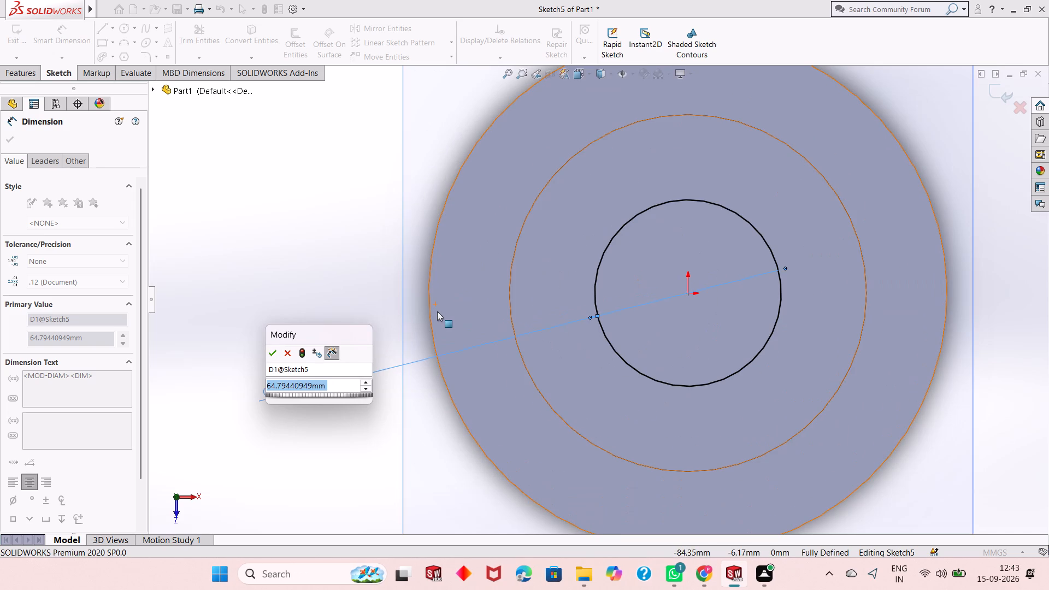
scroll(437, 311, "down", 1)
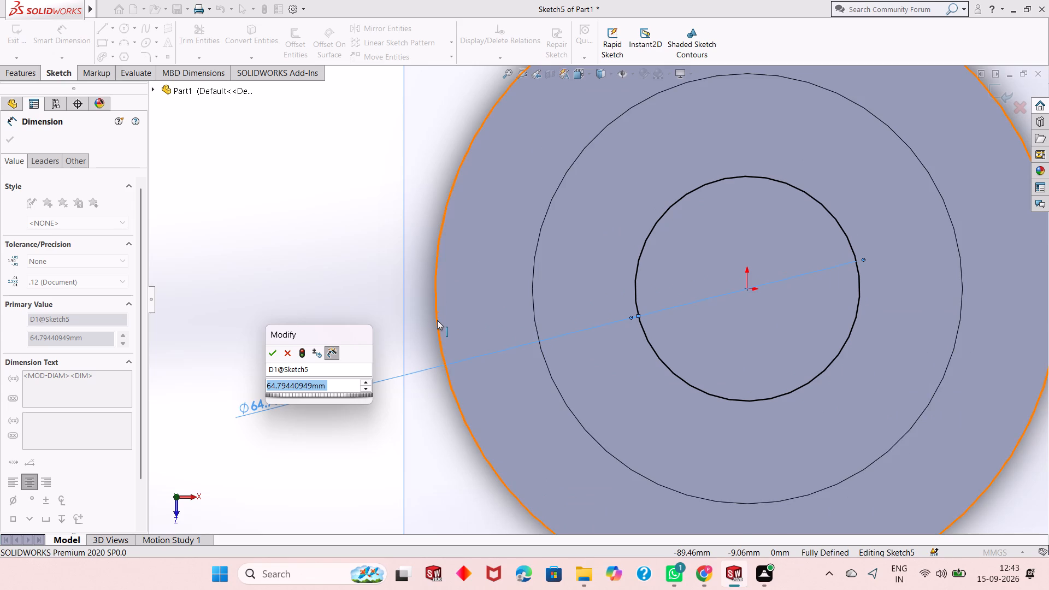
scroll(437, 321, "up", 1)
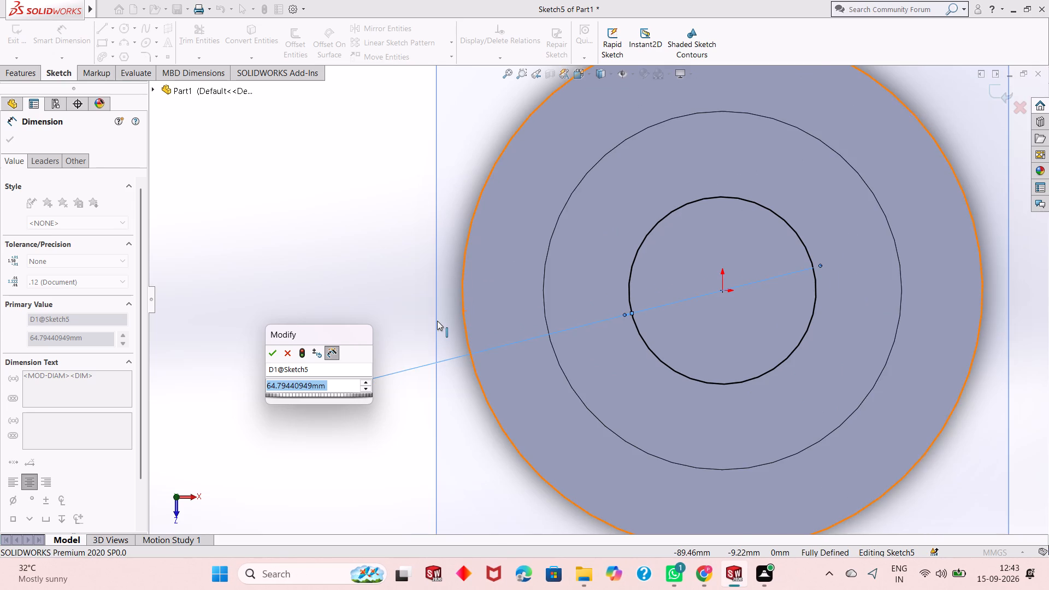
scroll(437, 321, "down", 1)
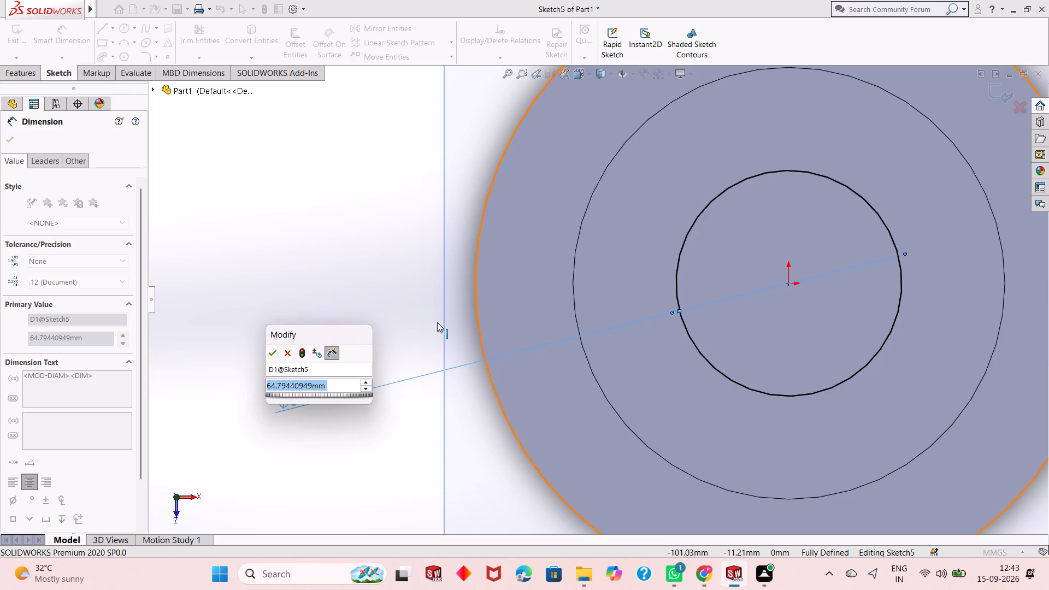
scroll(437, 322, "down", 1)
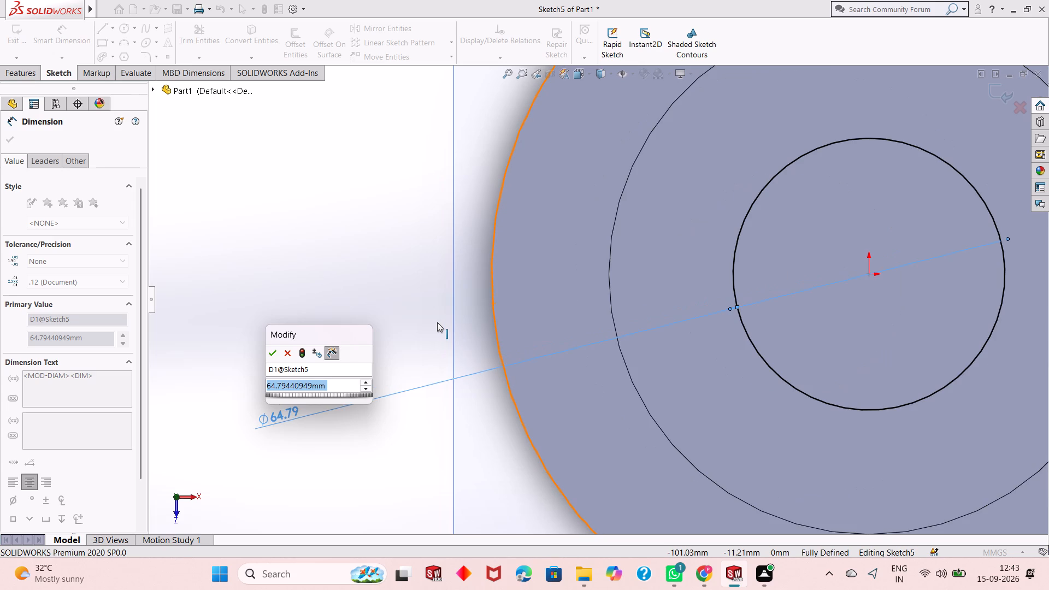
scroll(437, 322, "up", 1)
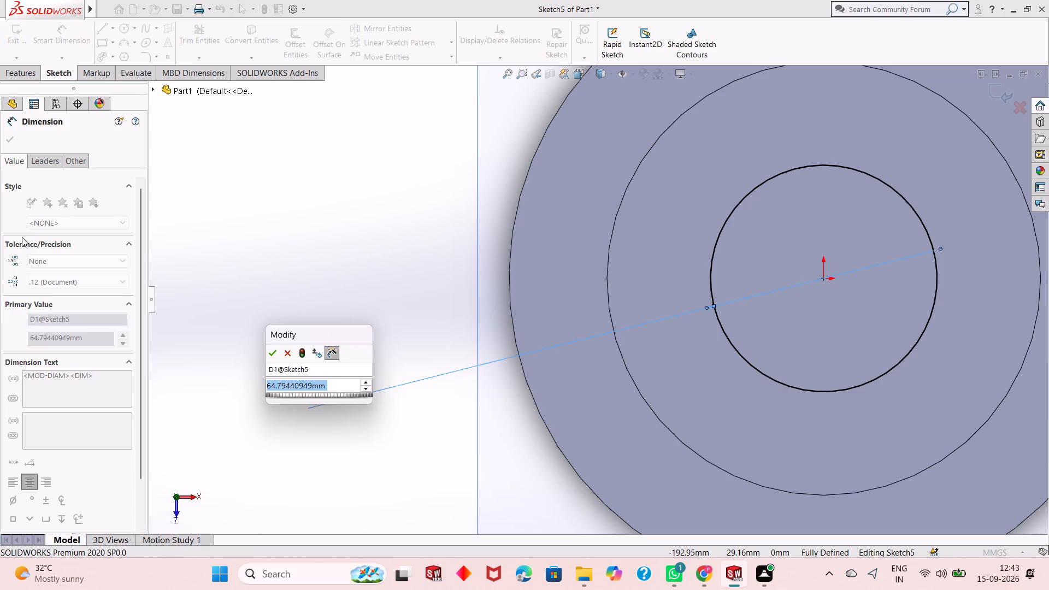
left_click_drag(21, 238, 123, 316)
double_click(303, 380)
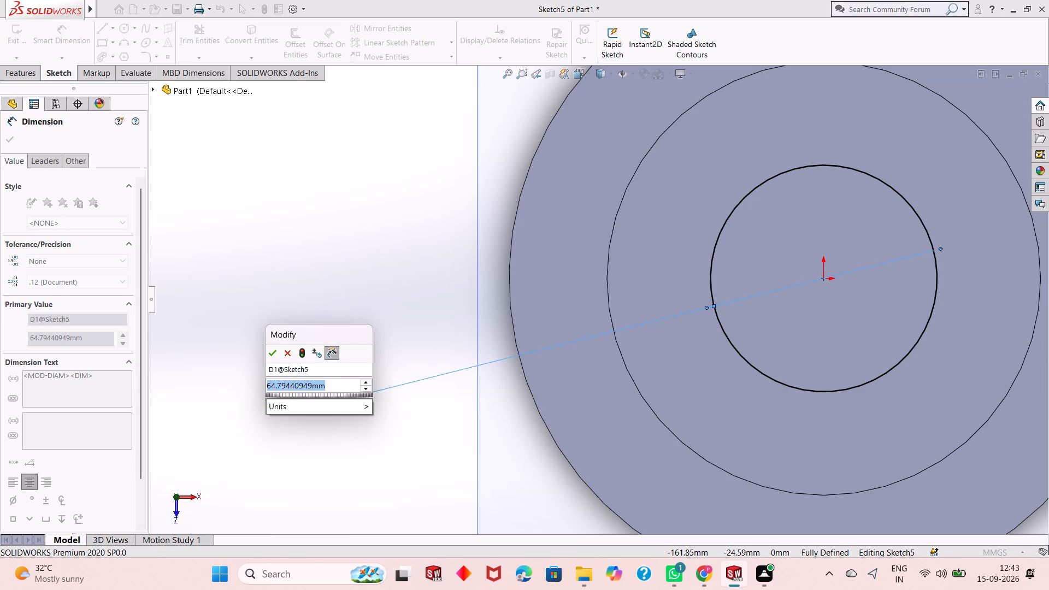
type("75")
key("Return")
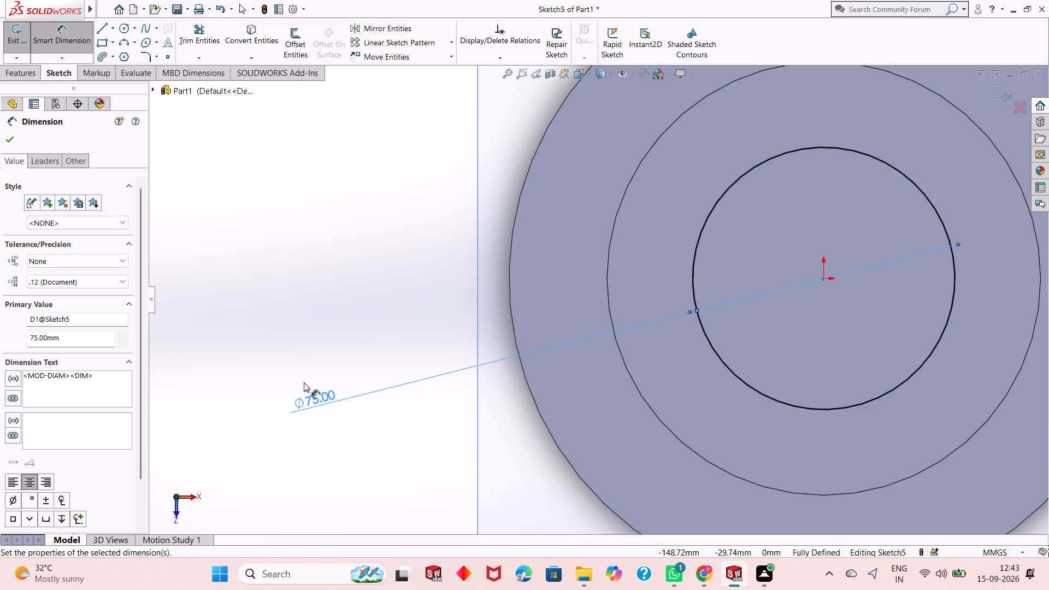
key("Escape")
Examine the dimensioned circle and its plane from several angles, checking their position above the boss.
scroll(309, 362, "up", 4)
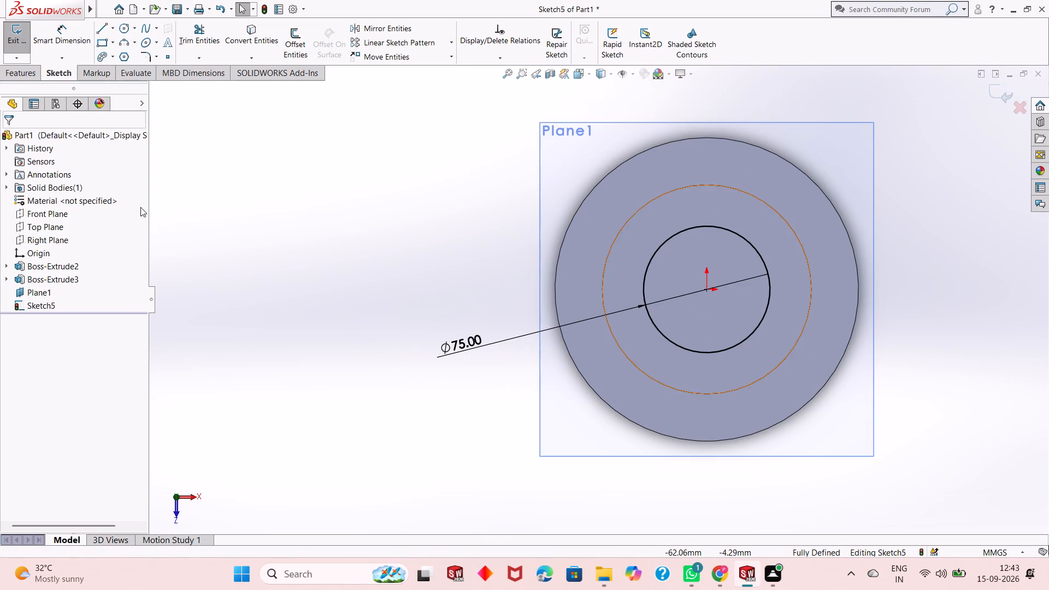
scroll(703, 250, "down", 3)
scroll(616, 250, "up", 3)
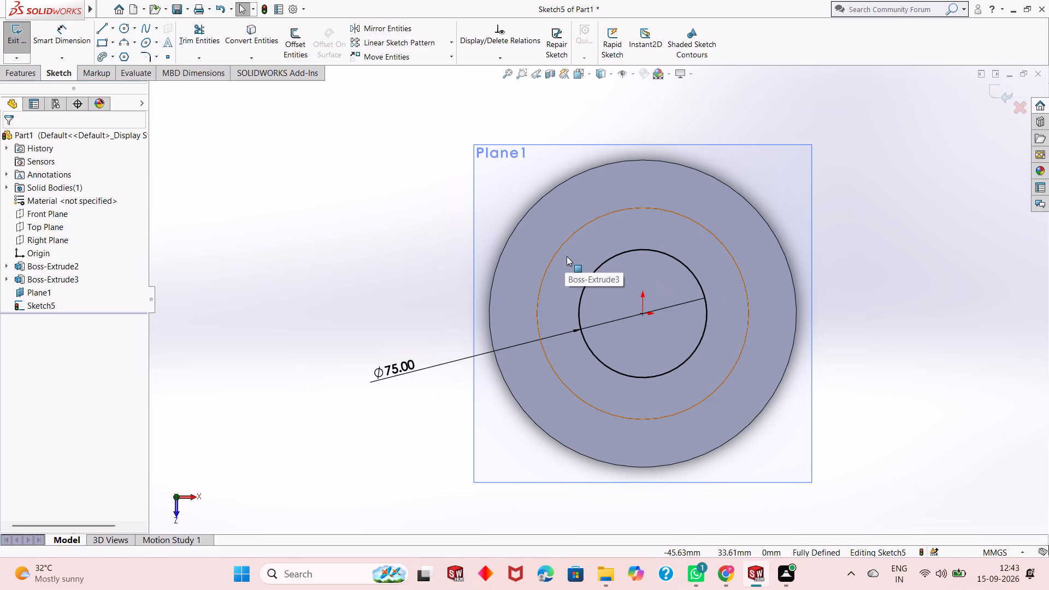
scroll(564, 338, "down", 1)
middle_click_drag(564, 339, 590, 215)
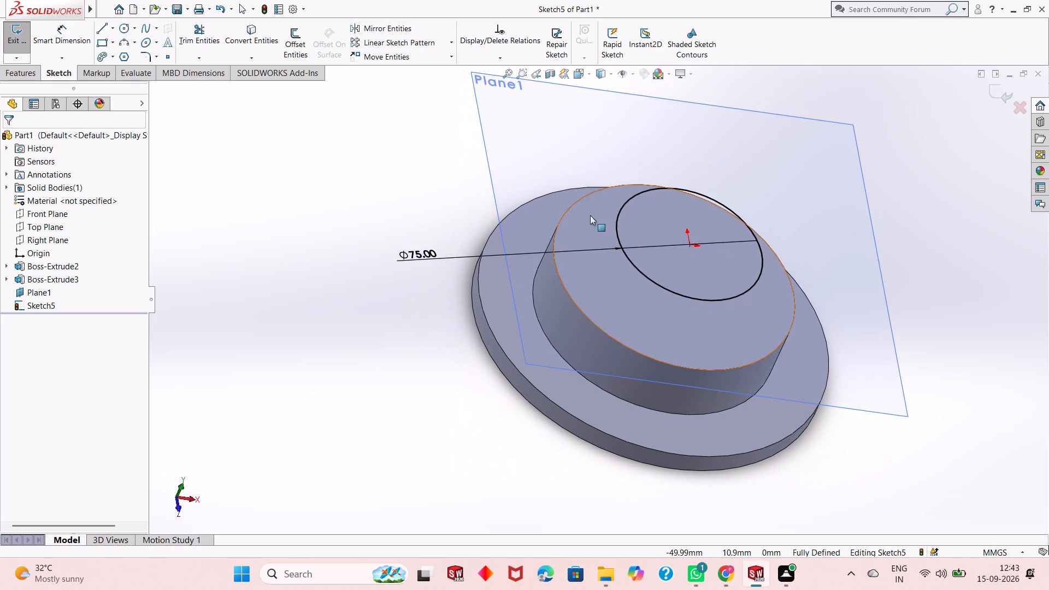
middle_click_drag(638, 343, 664, 235)
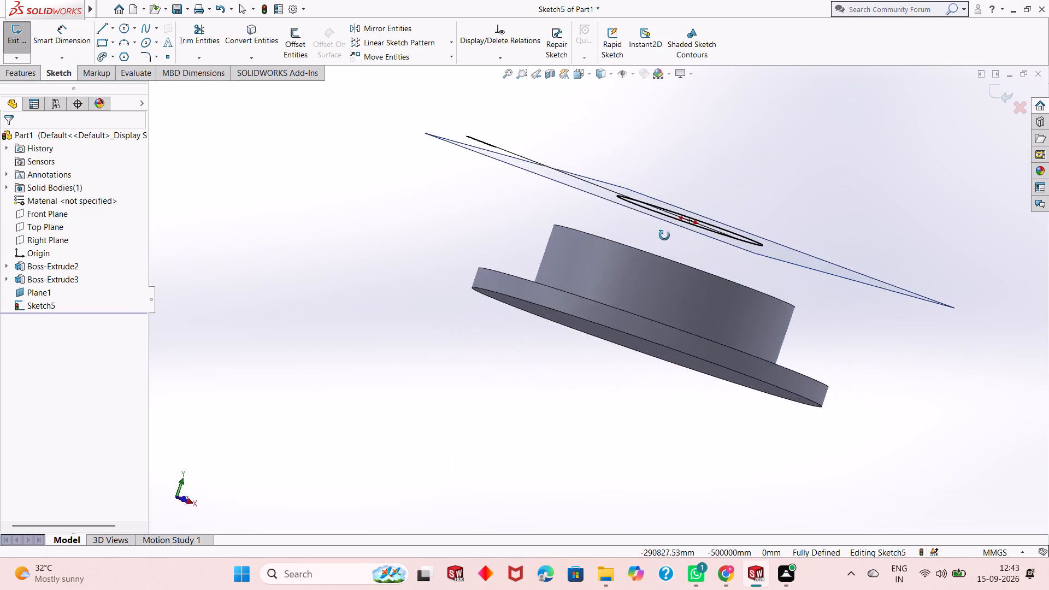
middle_click_drag(664, 235, 506, 187)
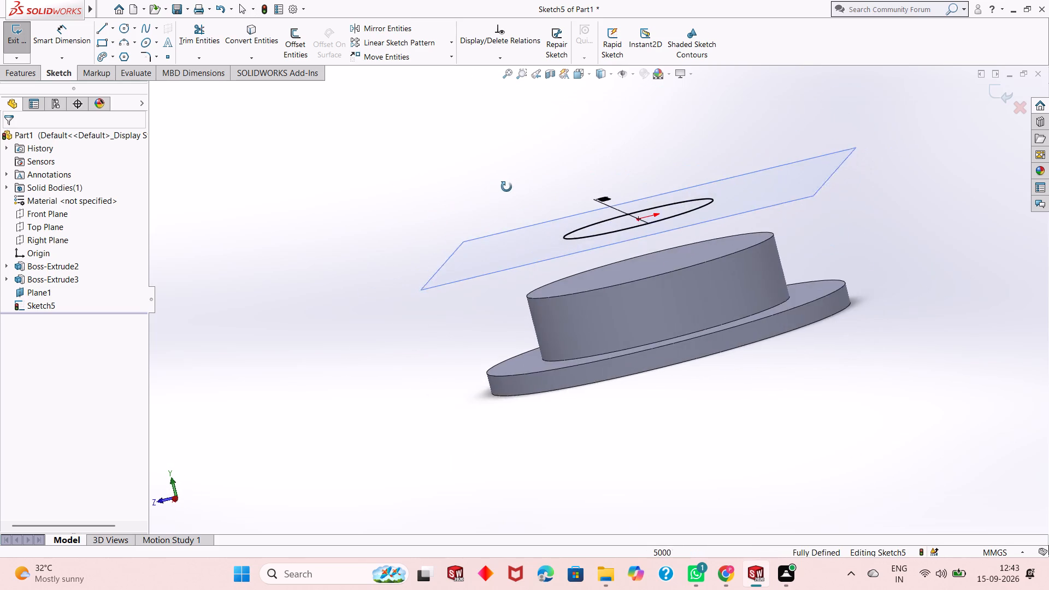
middle_click_drag(506, 187, 521, 203)
middle_click_drag(552, 286, 541, 192)
scroll(554, 261, "down", 1)
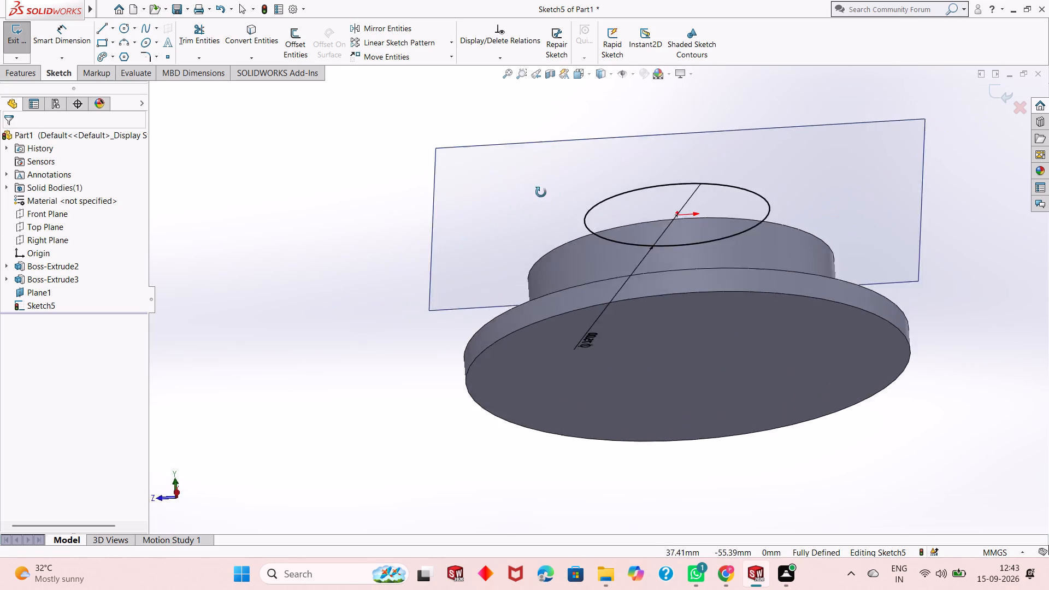
middle_click_drag(541, 192, 542, 267)
scroll(542, 267, "down", 1)
scroll(542, 267, "up", 2)
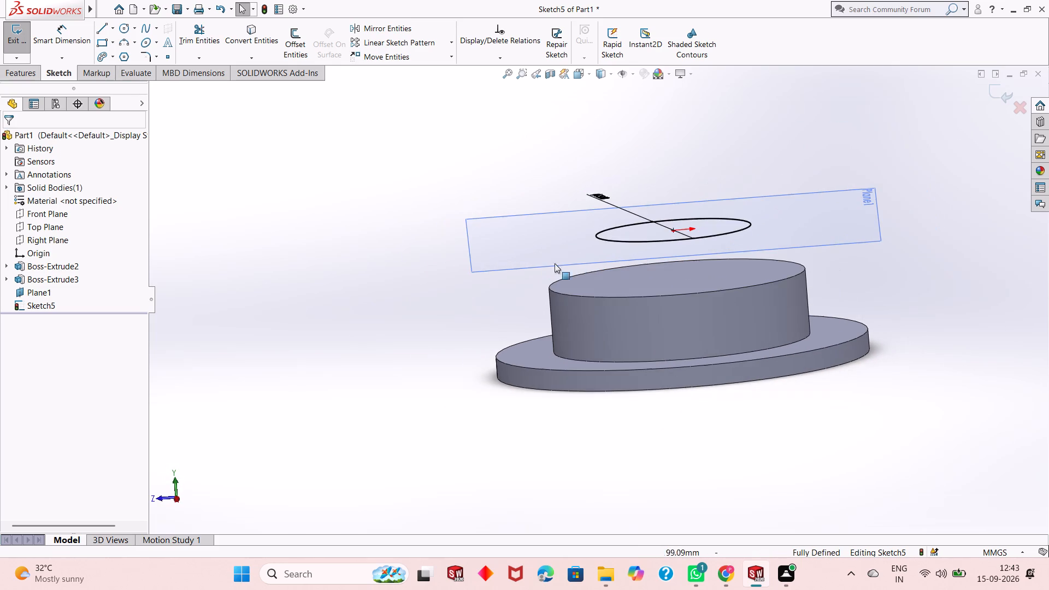
middle_click_drag(608, 240, 668, 250)
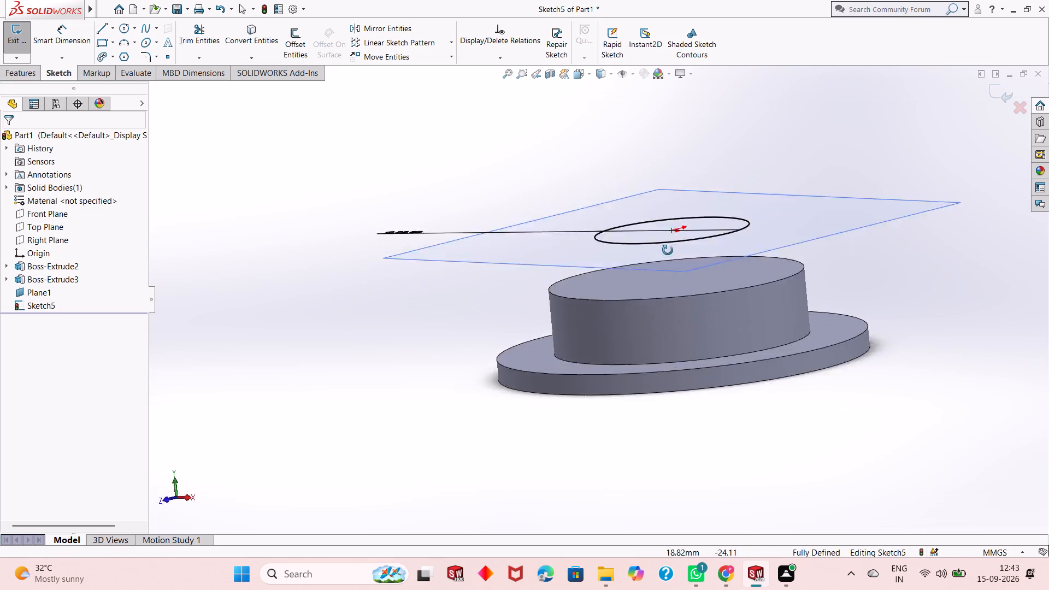
middle_click_drag(668, 250, 697, 416)
middle_click_drag(689, 278, 661, 308)
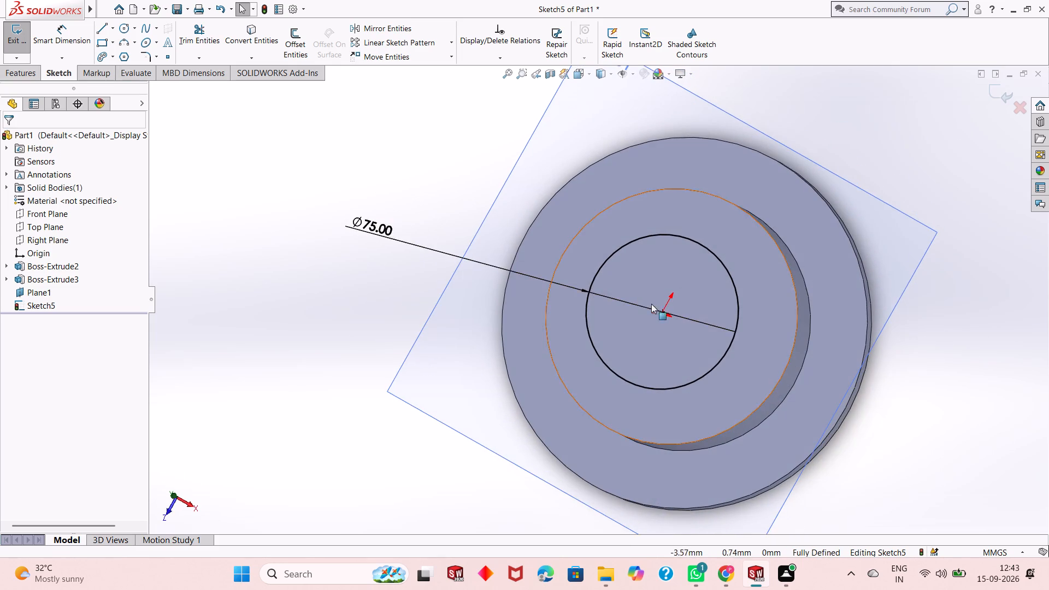
scroll(641, 295, "down", 1)
scroll(641, 295, "up", 2)
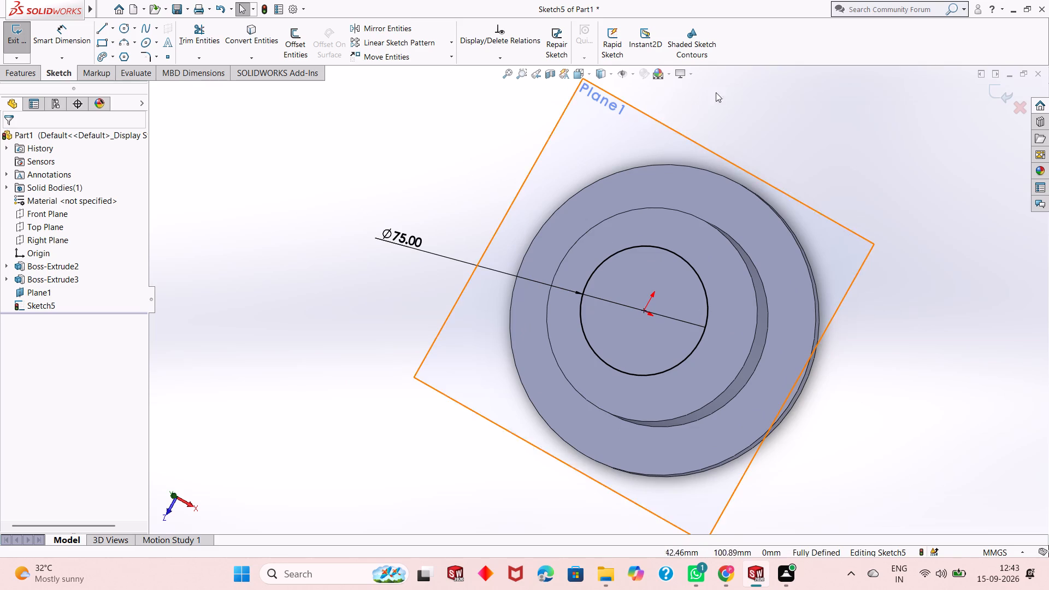
Finish the sketch and loft a solid from the boss's top face to the 75 mm circle.
left_click(990, 92)
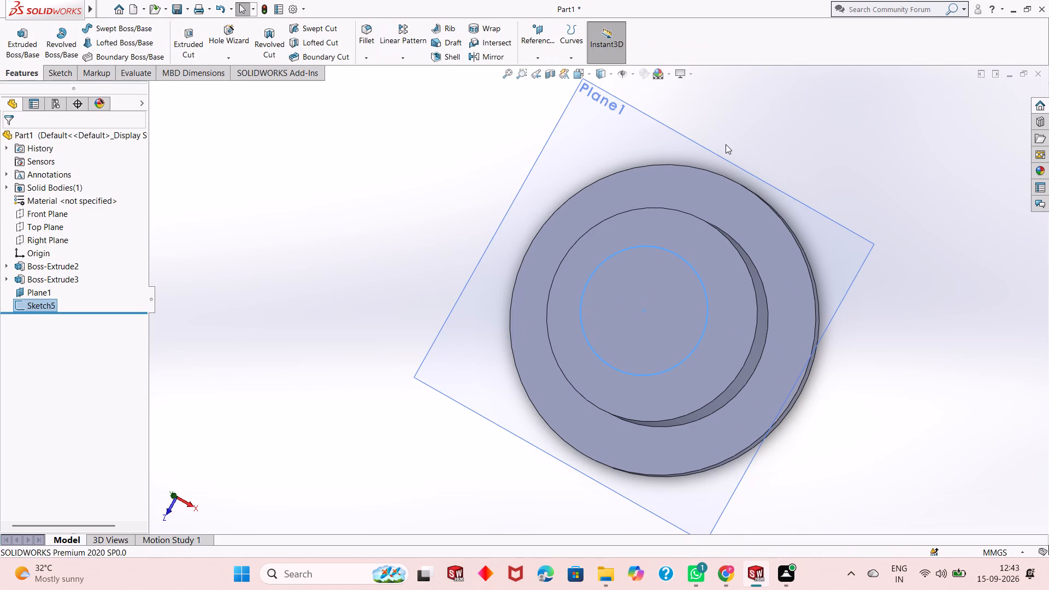
middle_click_drag(763, 246, 784, 158)
middle_click_drag(768, 246, 777, 160)
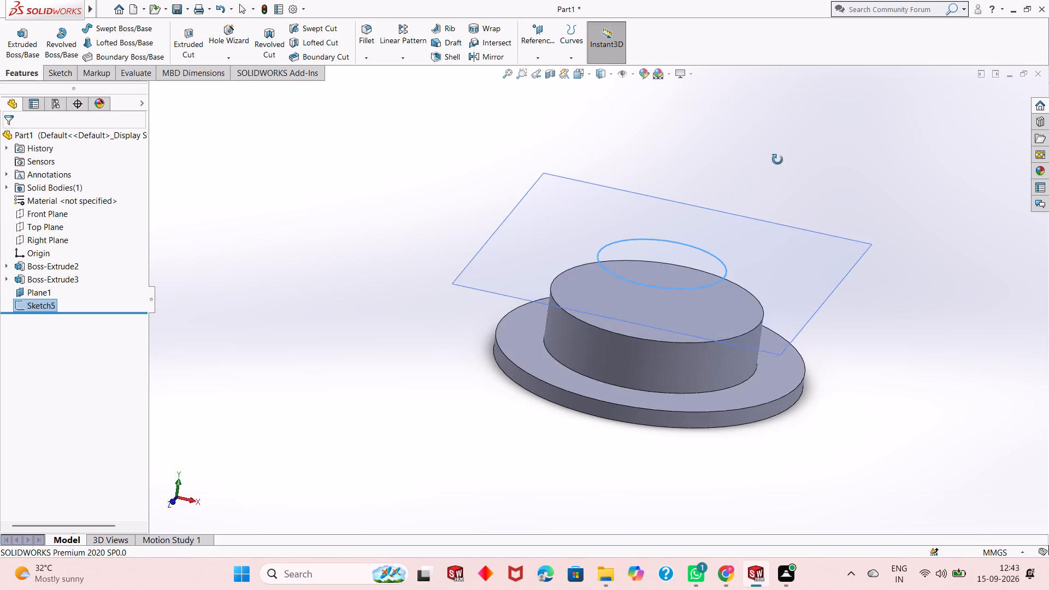
middle_click_drag(777, 160, 780, 155)
middle_click_drag(680, 235, 688, 271)
scroll(627, 176, "up", 1)
left_click(97, 44)
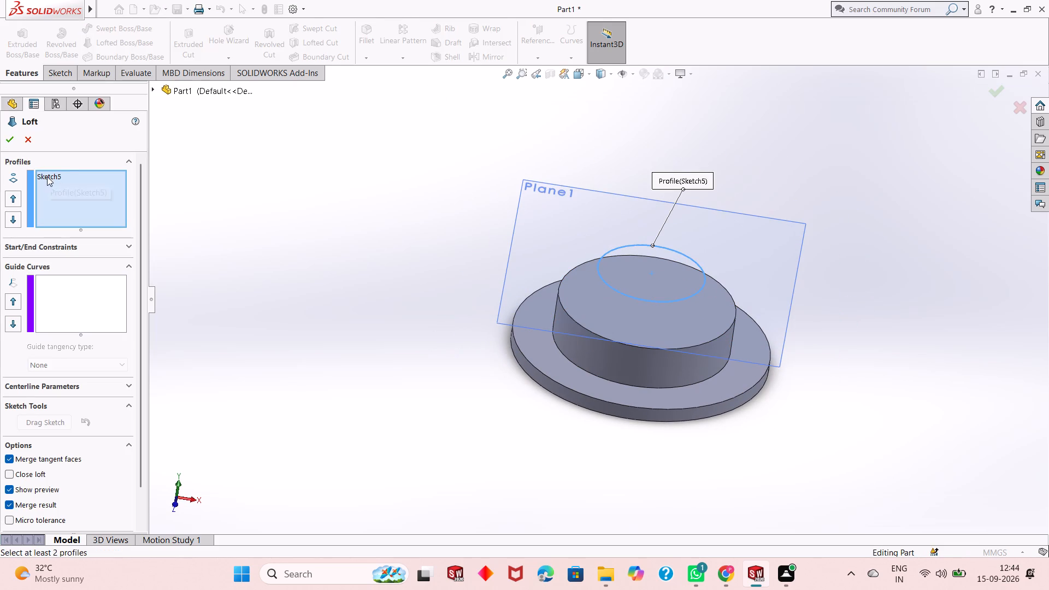
right_click(45, 174)
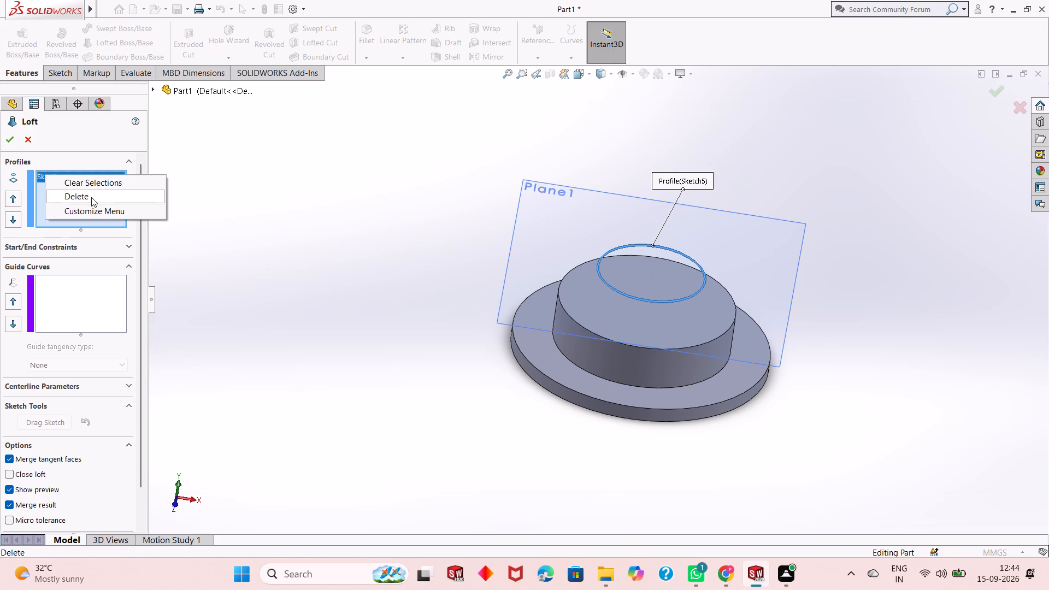
left_click(92, 197)
middle_click_drag(514, 277, 524, 243)
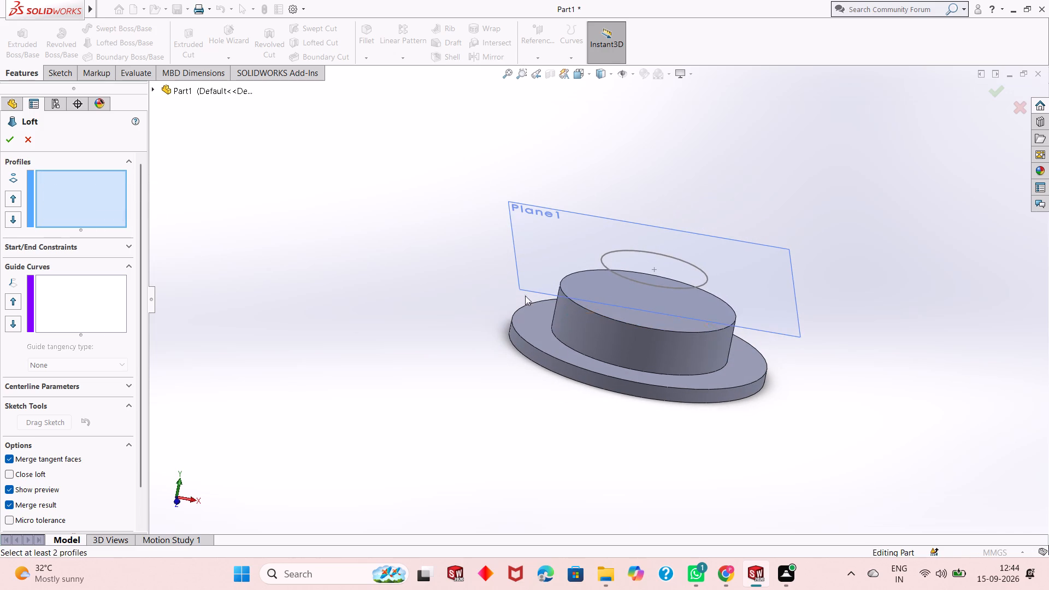
left_click(633, 319)
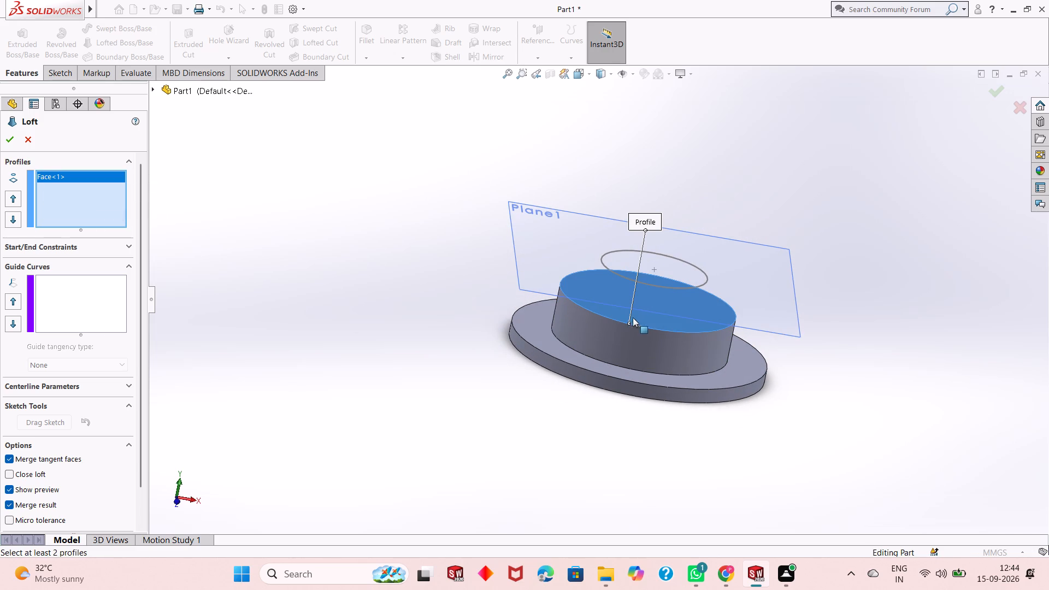
left_click(657, 287)
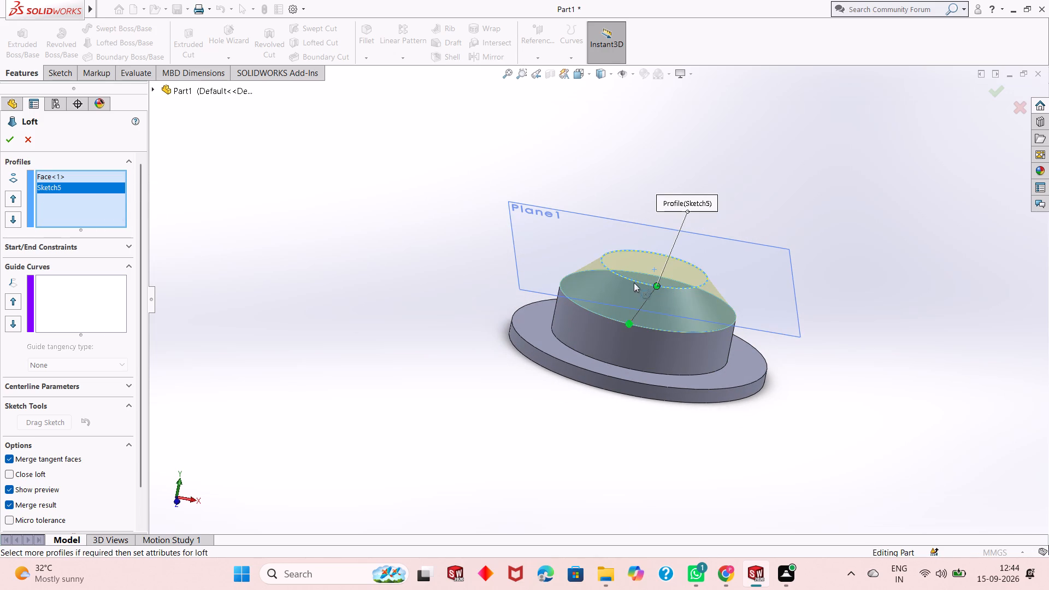
left_click(10, 134)
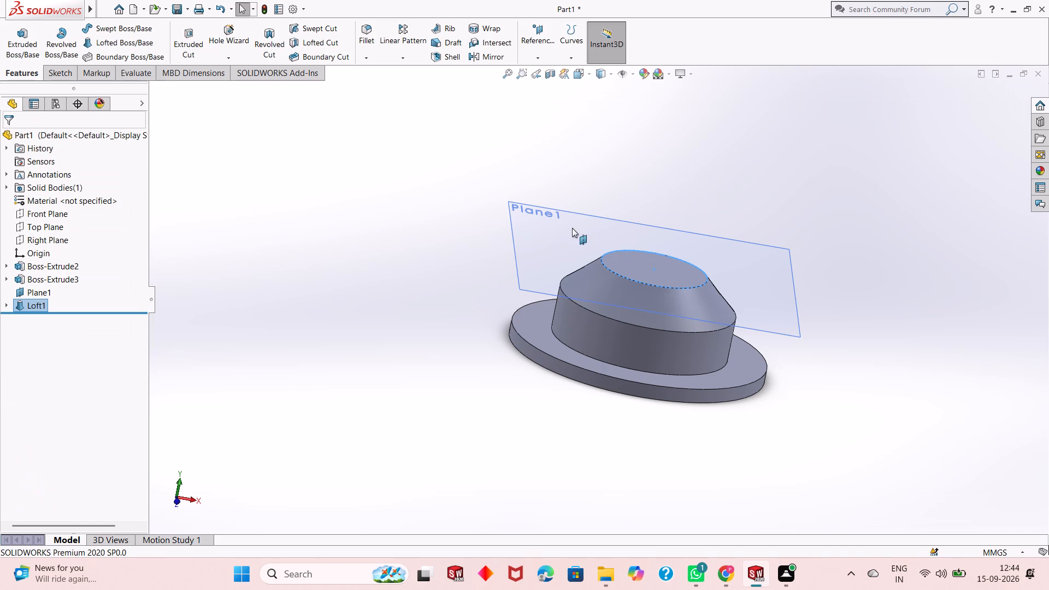
key("Escape")
Inspect the lofted cone on top of the boss from above and from the side.
scroll(687, 267, "down", 1)
middle_click_drag(691, 265, 692, 265)
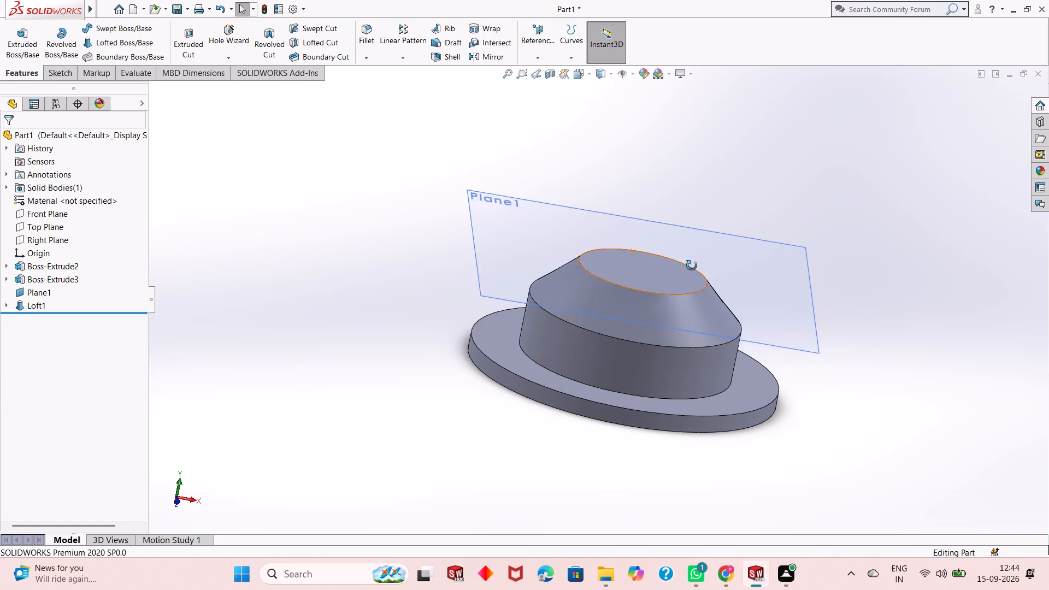
middle_click_drag(692, 265, 674, 337)
middle_click_drag(672, 304, 673, 348)
scroll(672, 304, "down", 1)
scroll(673, 348, "down", 1)
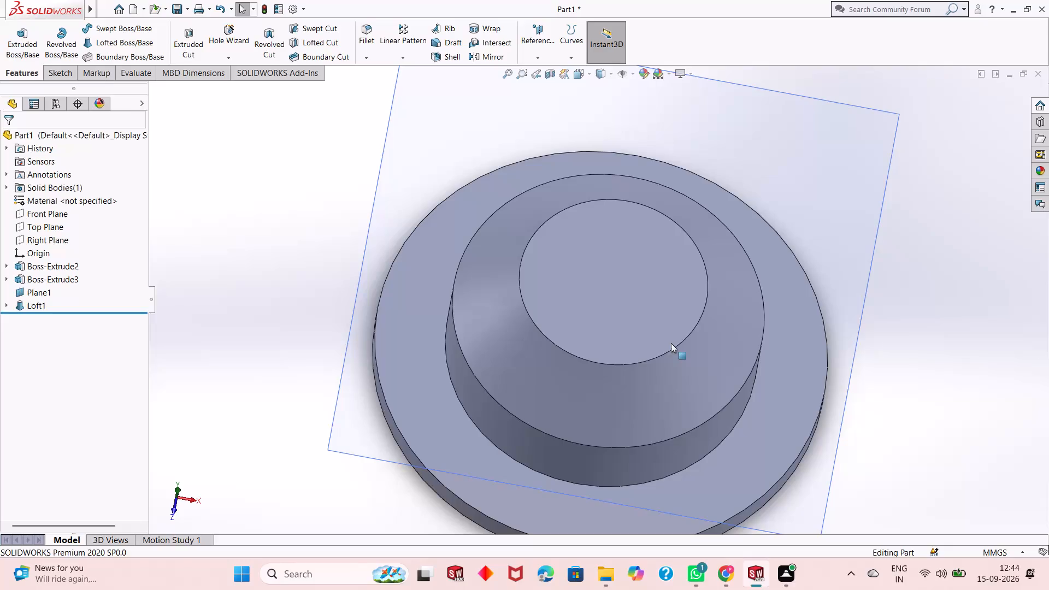
scroll(528, 204, "up", 3)
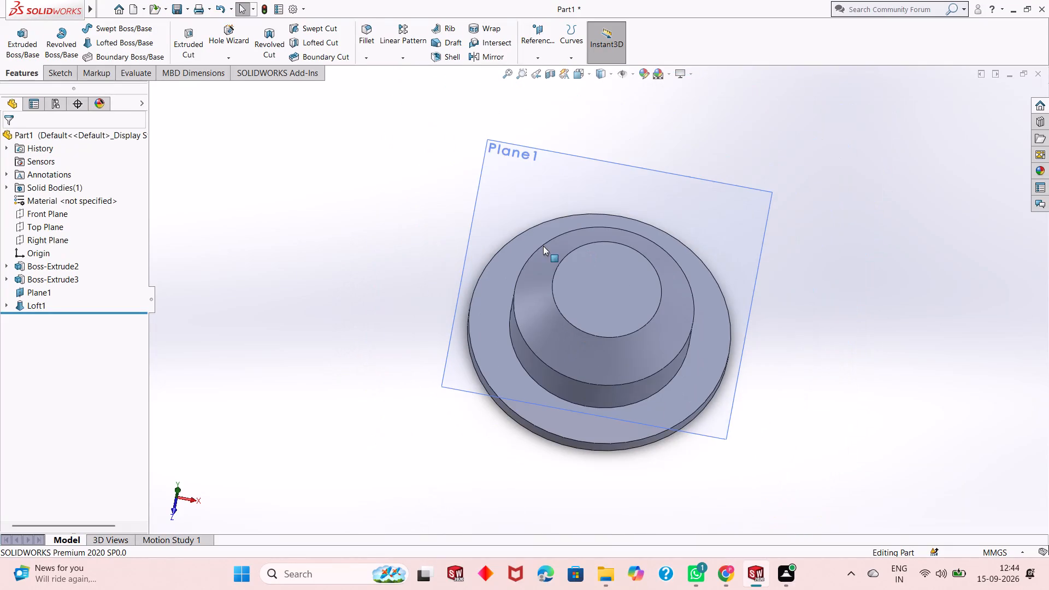
scroll(543, 246, "up", 1)
middle_click_drag(591, 305, 605, 219)
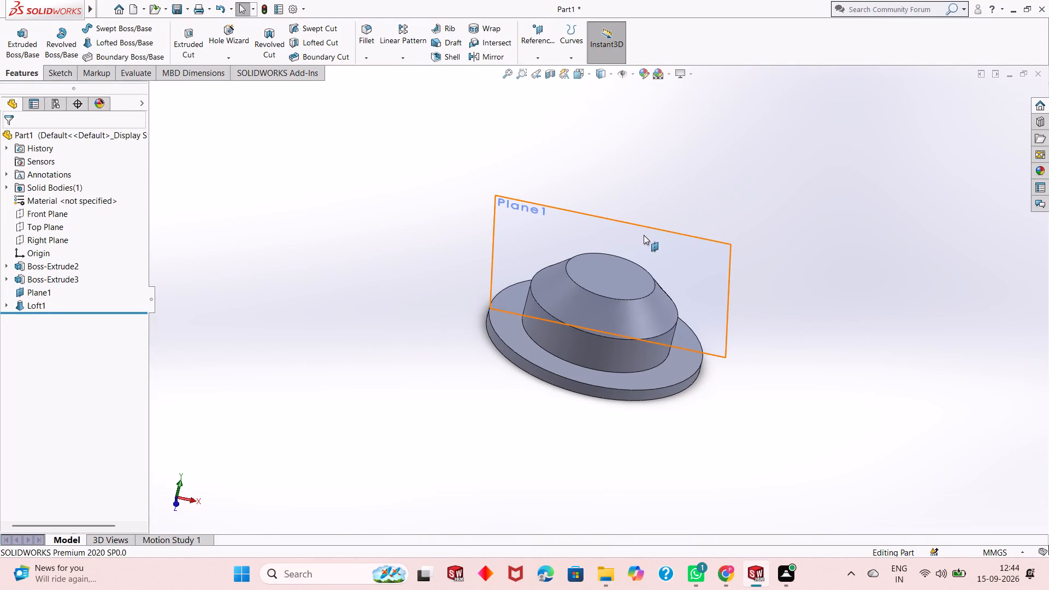
Hide the offset reference plane at the top of the loft.
right_click(644, 235)
left_click(689, 219)
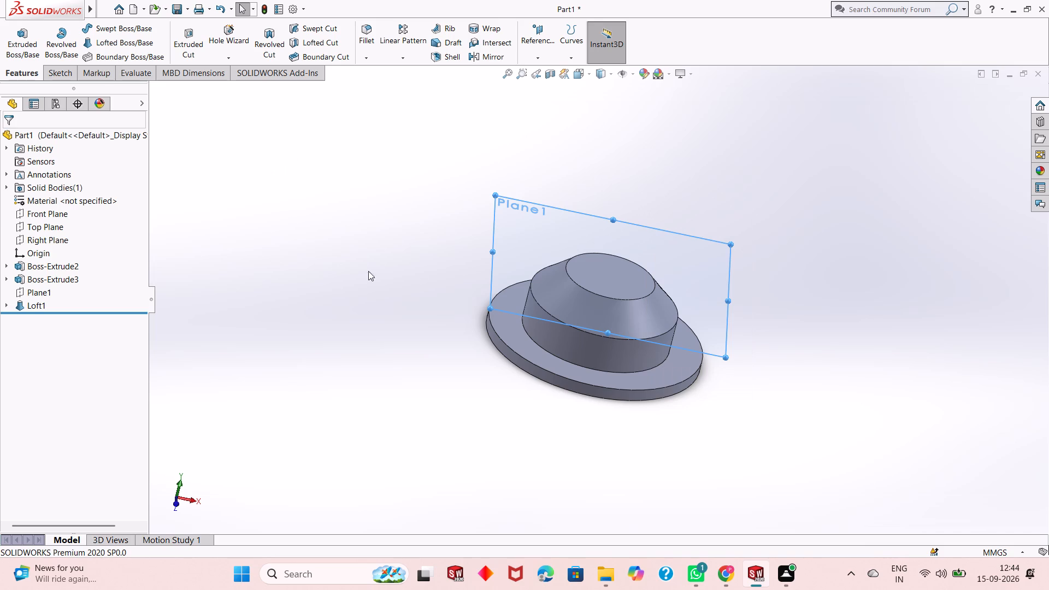
Examine the lofted cone, boss and base disc up close from an angled view above.
middle_click_drag(644, 259, 614, 287)
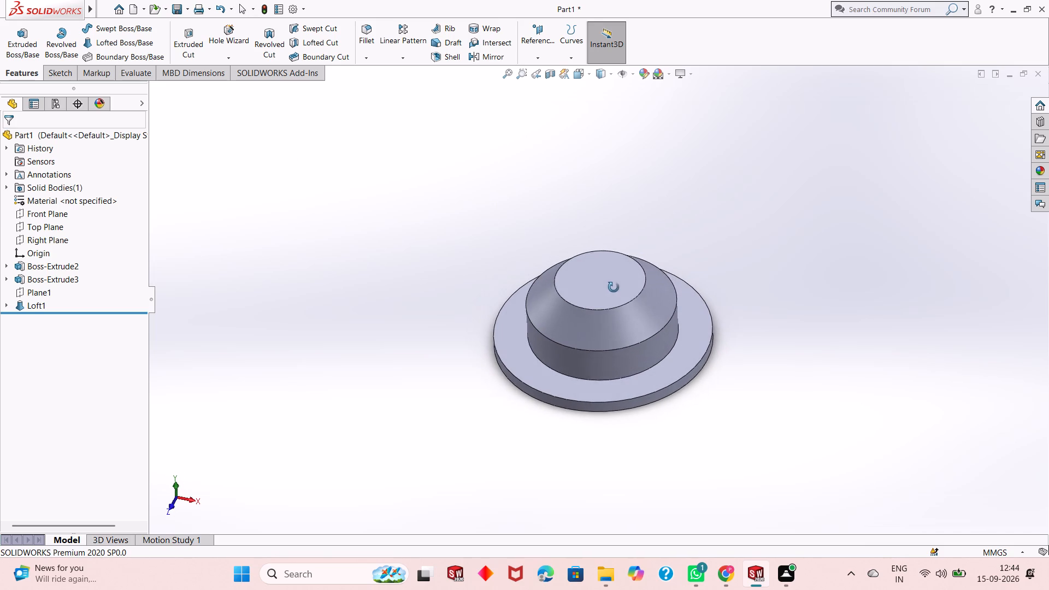
middle_click_drag(614, 287, 613, 287)
scroll(614, 287, "down", 1)
scroll(577, 302, "up", 1)
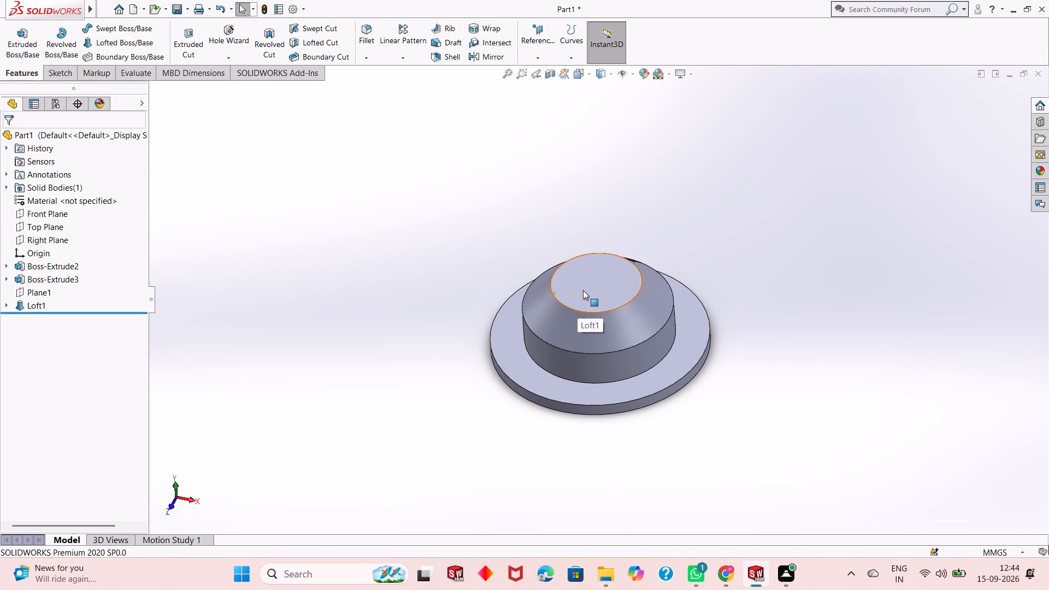
scroll(585, 291, "down", 2)
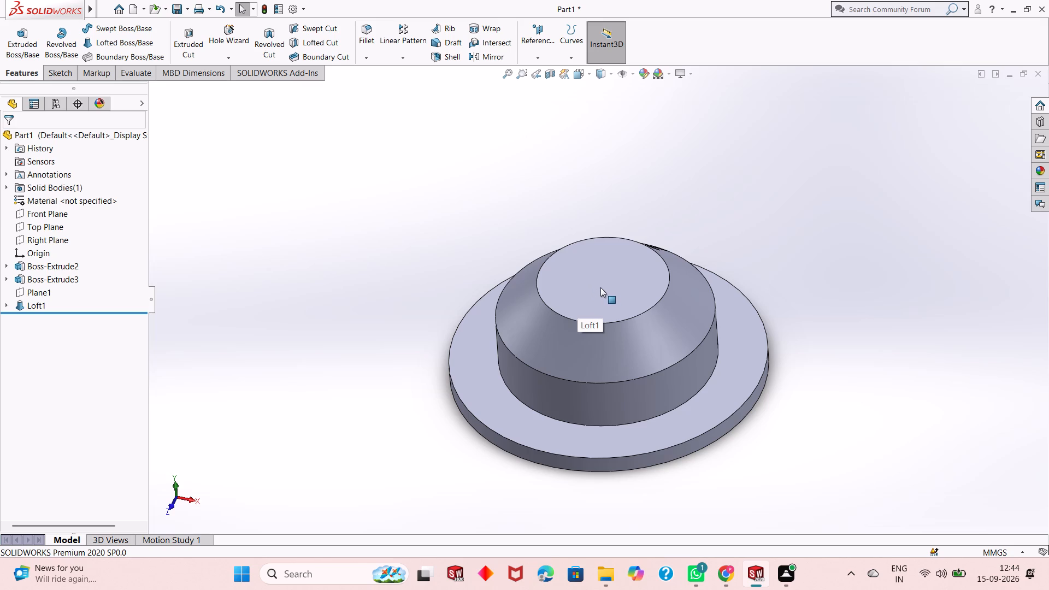
scroll(608, 263, "down", 1)
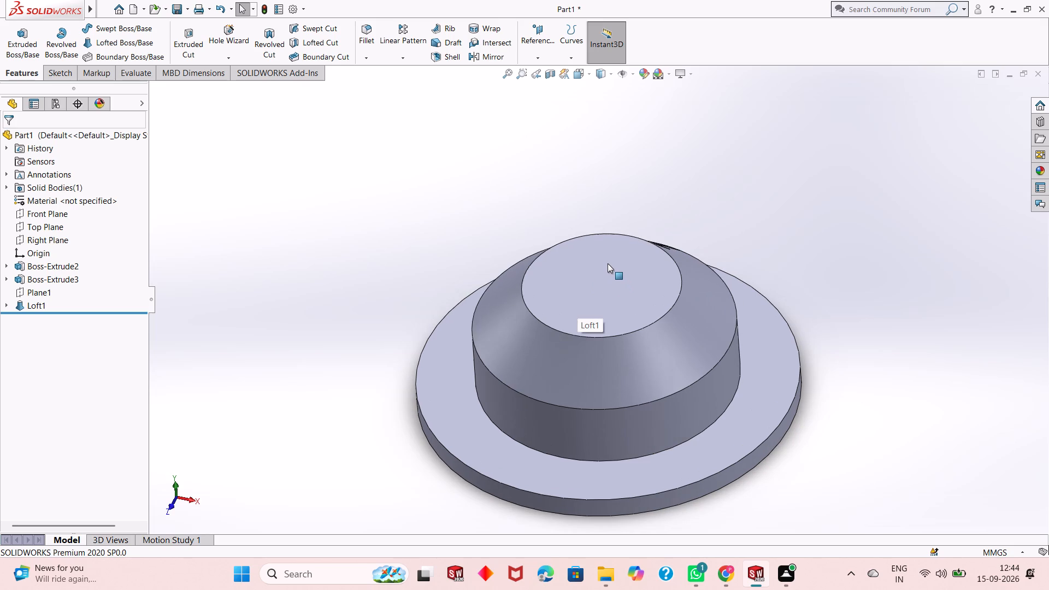
scroll(608, 263, "down", 1)
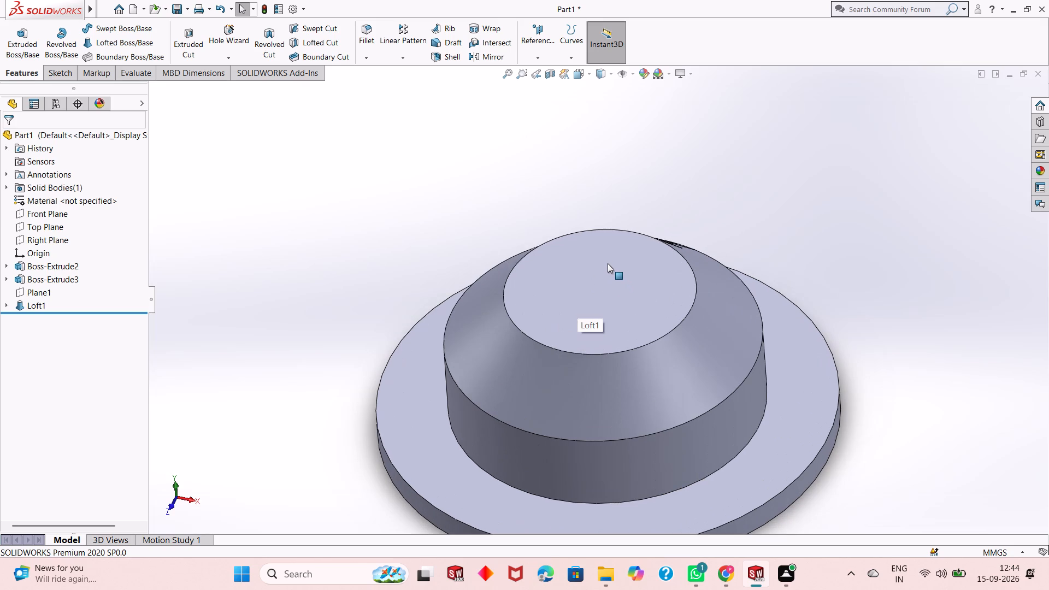
scroll(608, 263, "down", 2)
scroll(608, 263, "up", 1)
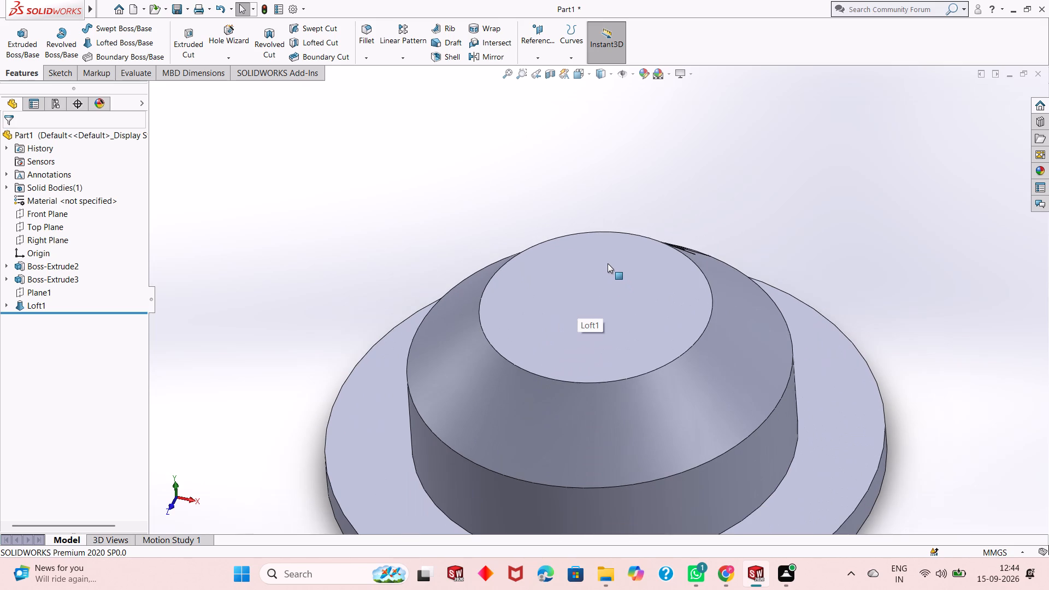
scroll(608, 263, "up", 1)
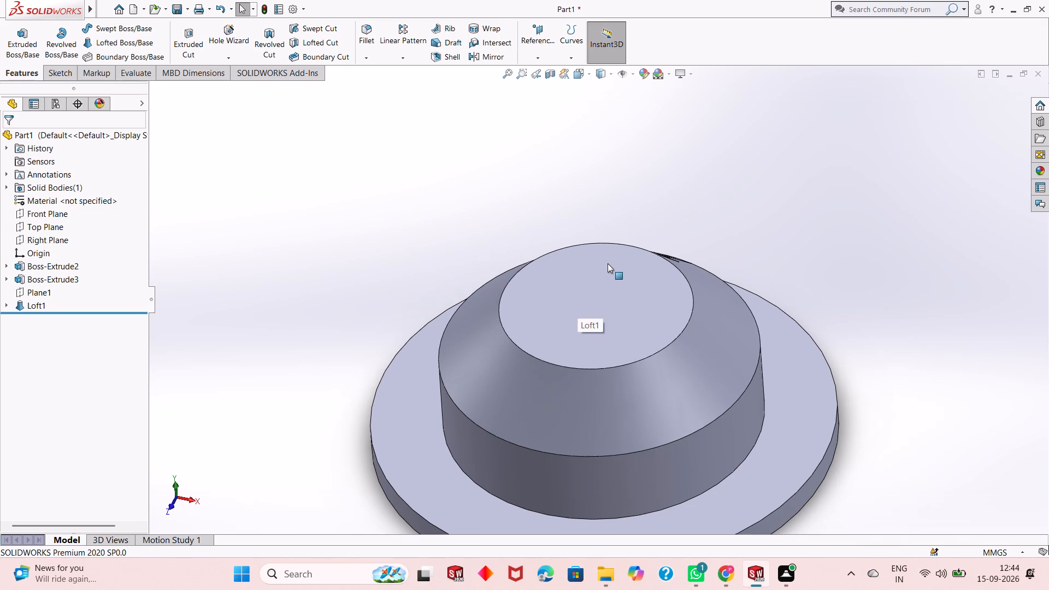
scroll(608, 263, "up", 1)
scroll(608, 263, "down", 3)
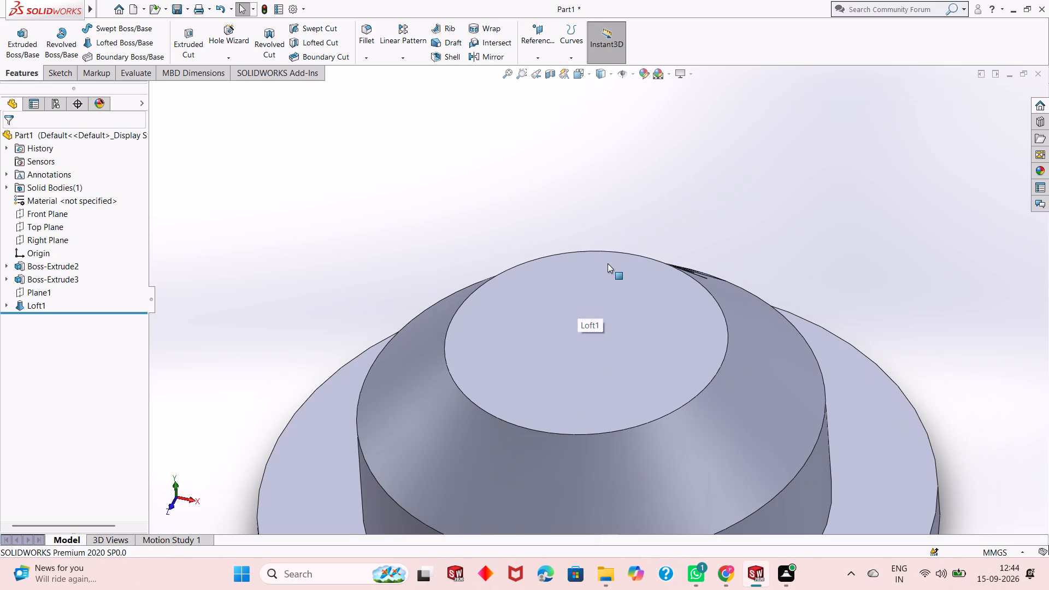
scroll(608, 263, "up", 1)
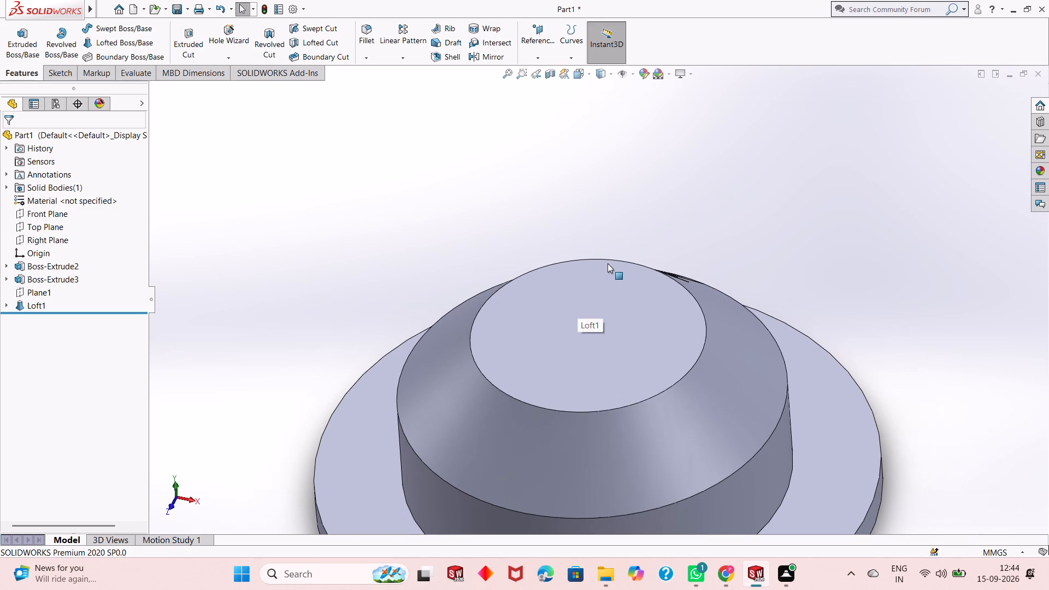
scroll(608, 263, "up", 1)
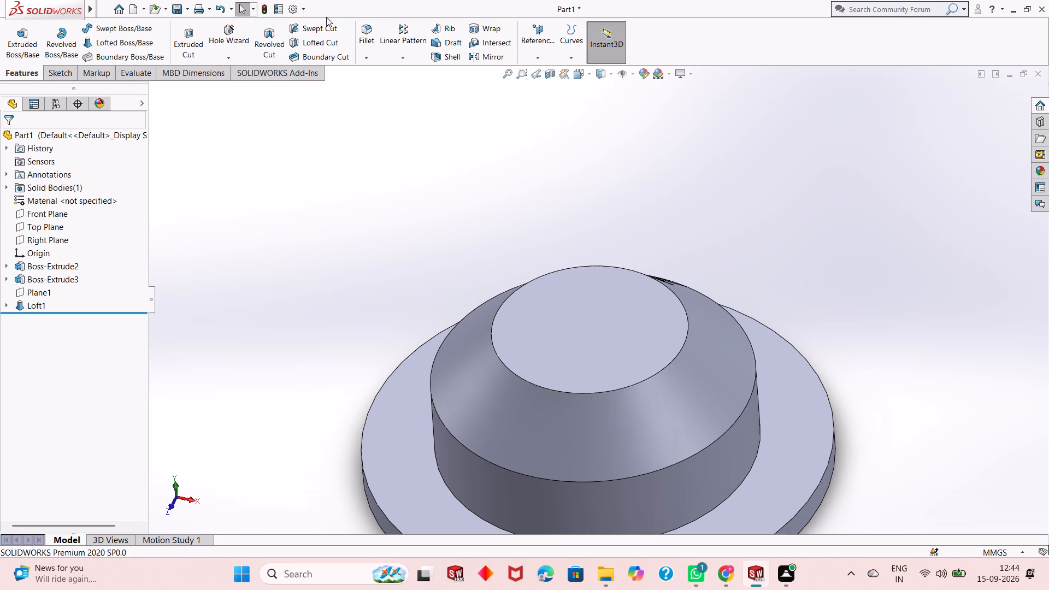
Fillet the edge where the boss meets the base disc with a 5 mm radius.
left_click(364, 37)
scroll(511, 249, "up", 5)
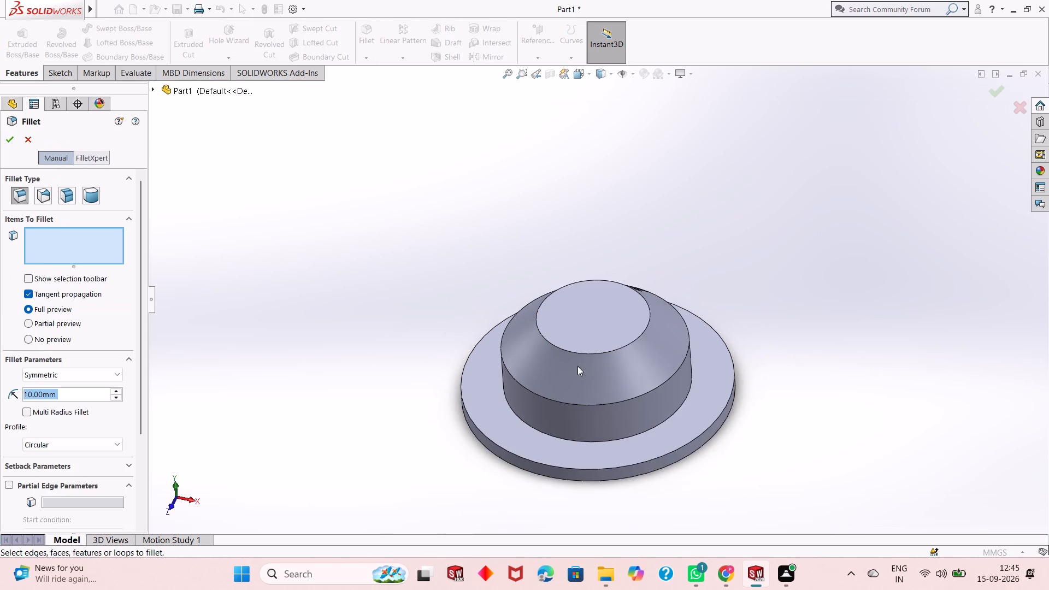
scroll(632, 444, "down", 3)
scroll(592, 366, "down", 2)
scroll(581, 360, "up", 1)
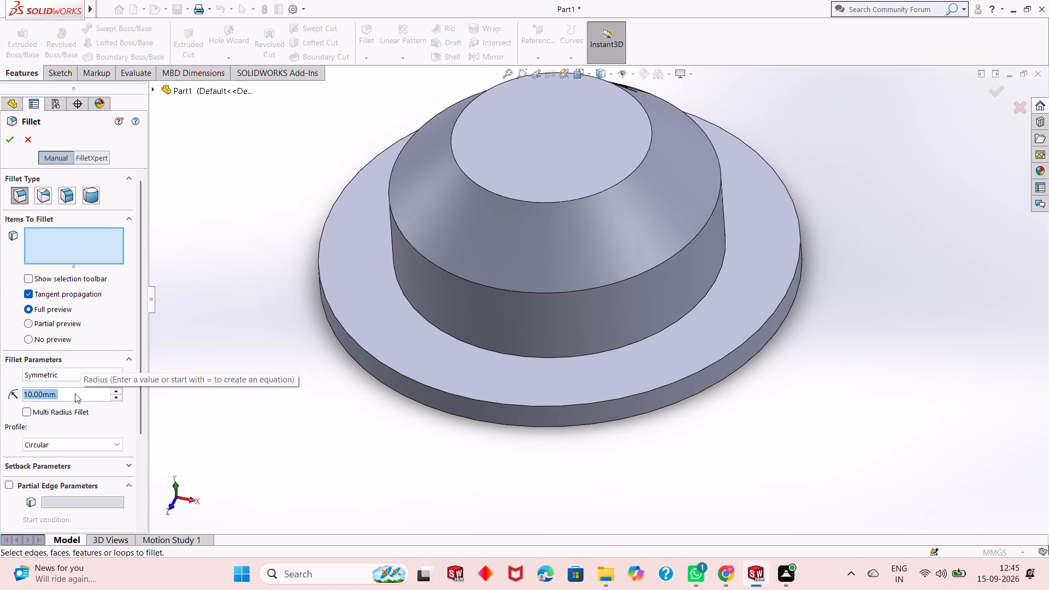
key("5")
key("Return")
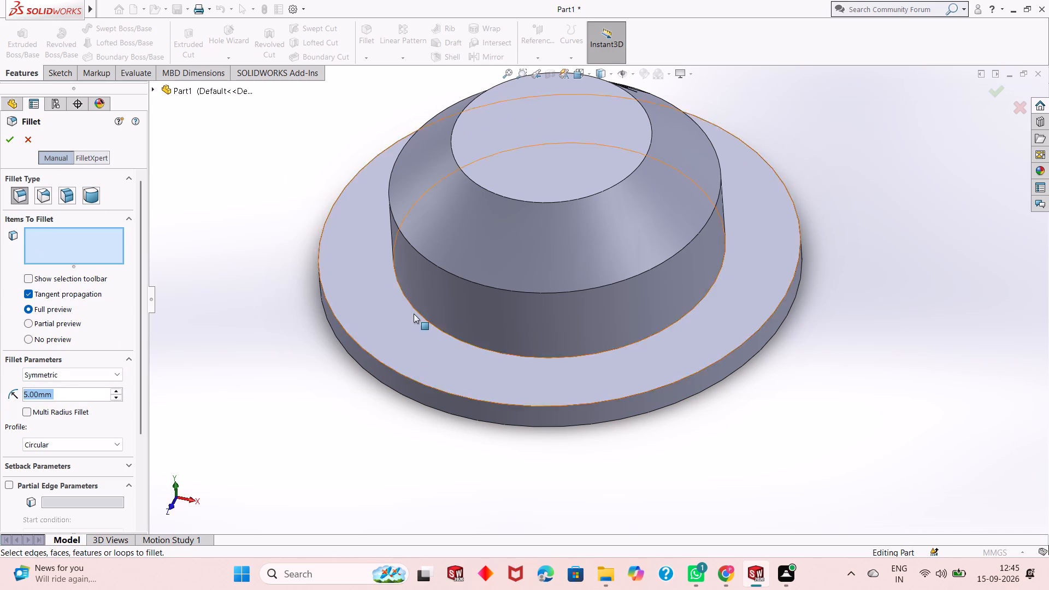
left_click(517, 355)
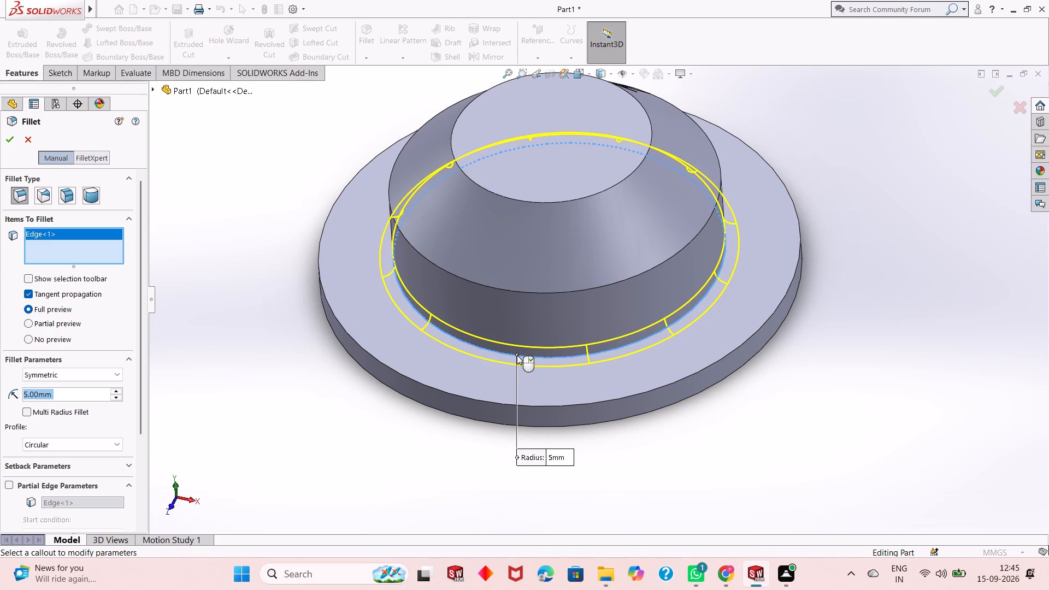
left_click(7, 143)
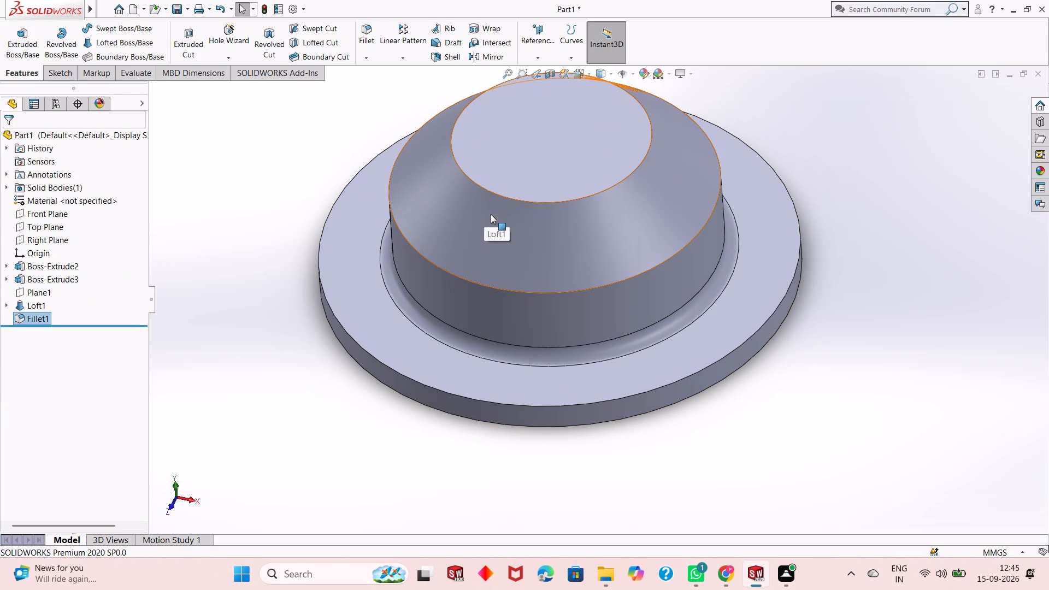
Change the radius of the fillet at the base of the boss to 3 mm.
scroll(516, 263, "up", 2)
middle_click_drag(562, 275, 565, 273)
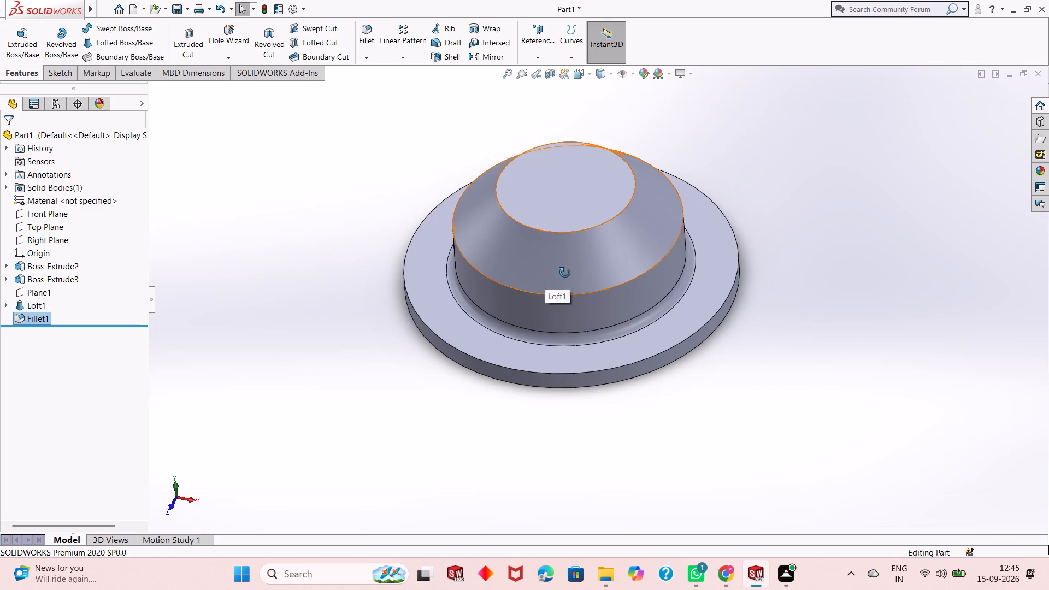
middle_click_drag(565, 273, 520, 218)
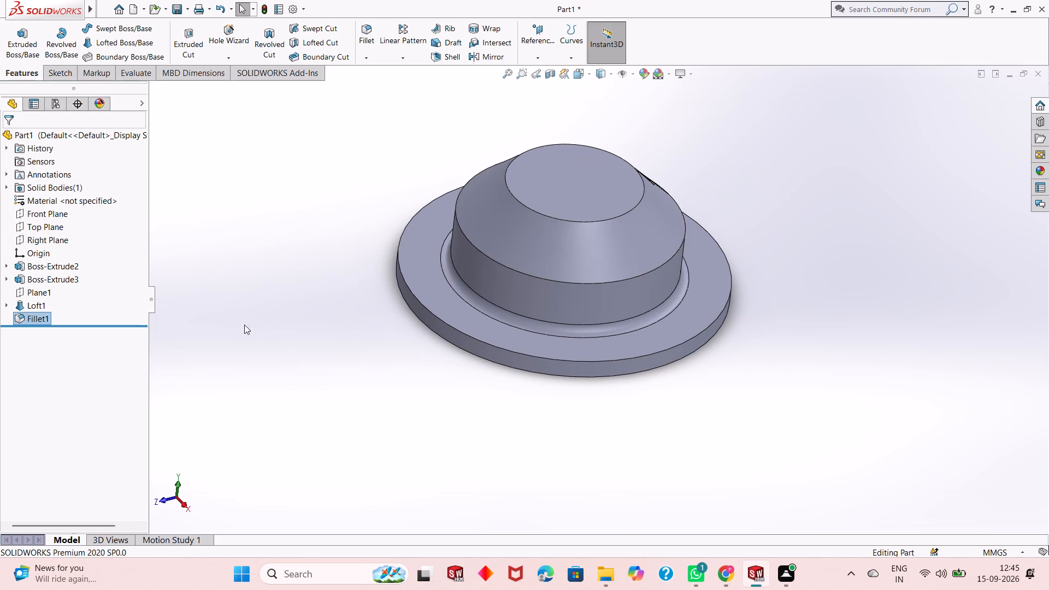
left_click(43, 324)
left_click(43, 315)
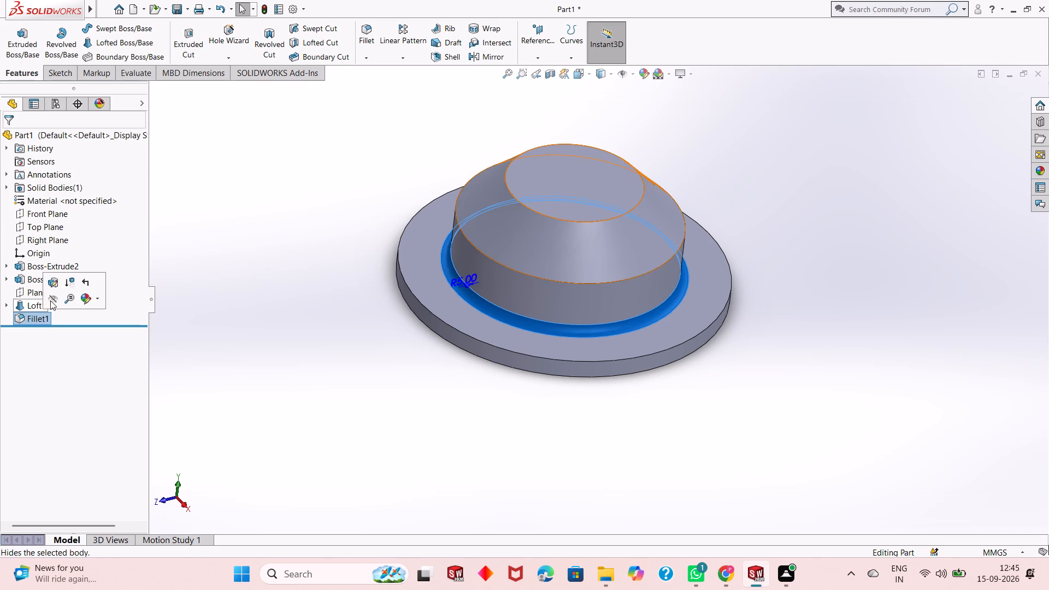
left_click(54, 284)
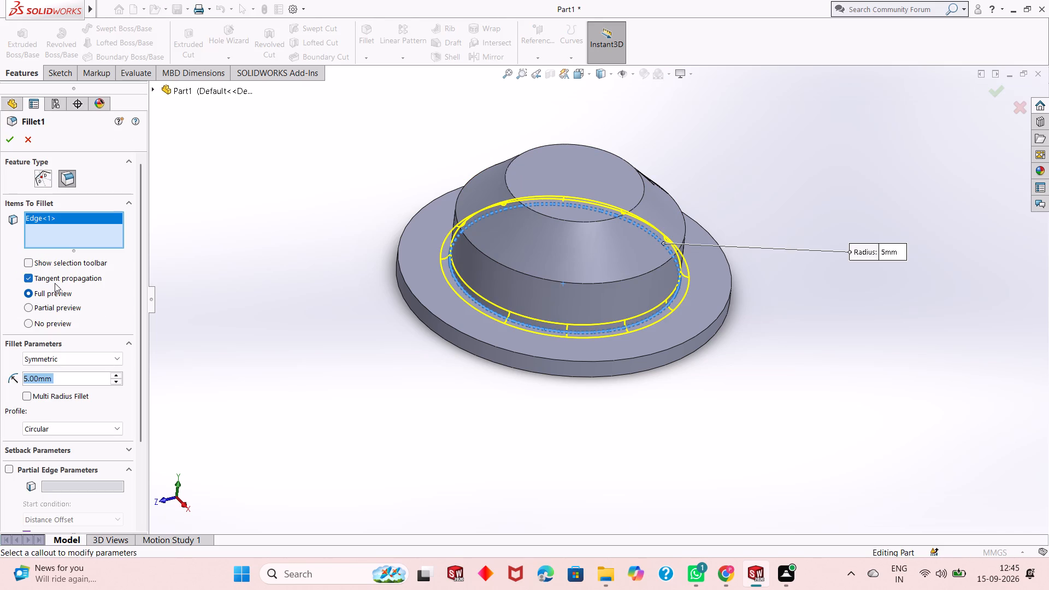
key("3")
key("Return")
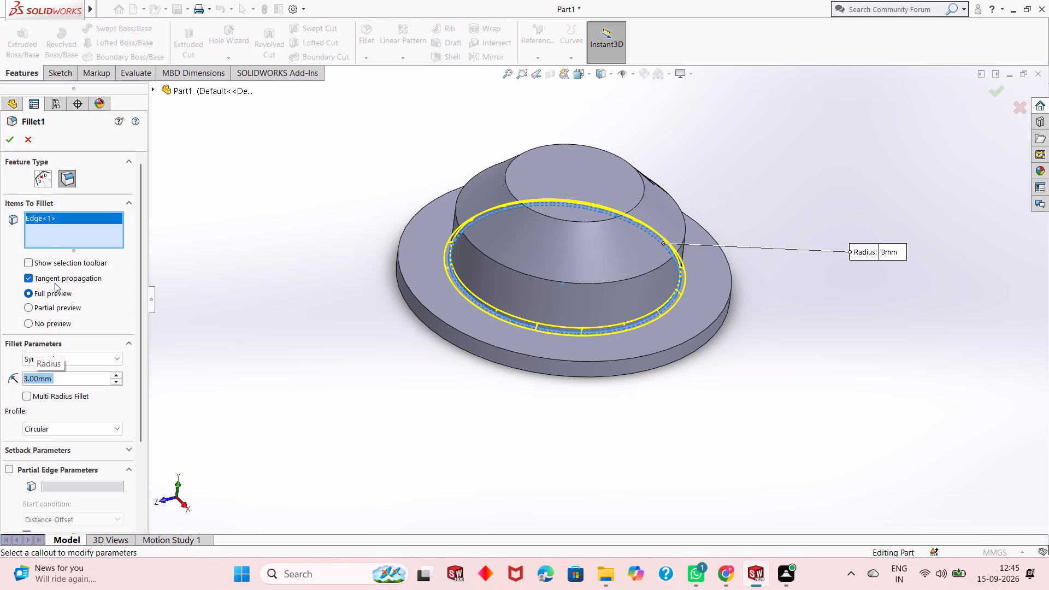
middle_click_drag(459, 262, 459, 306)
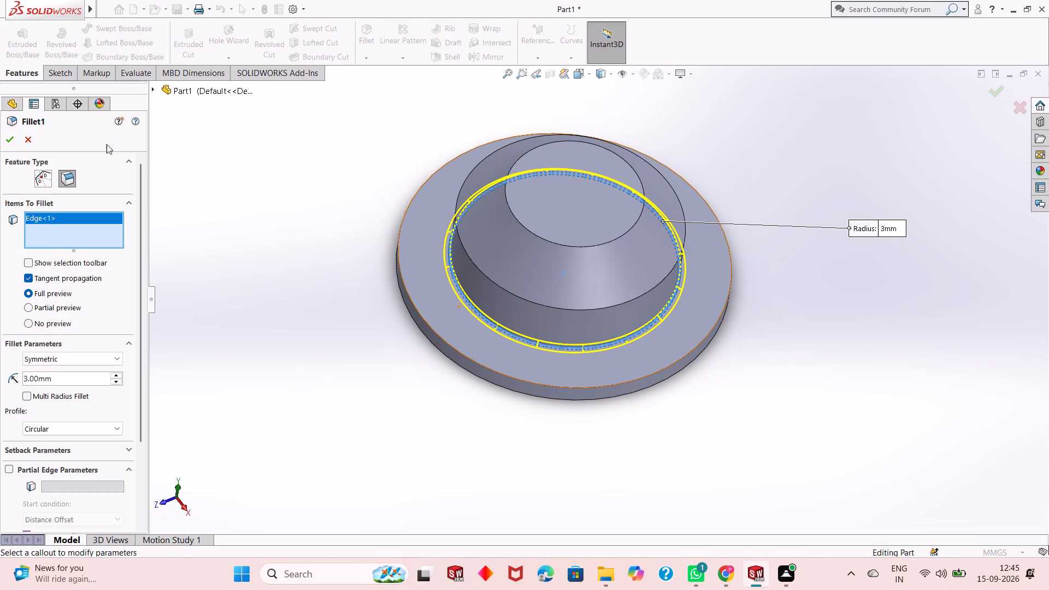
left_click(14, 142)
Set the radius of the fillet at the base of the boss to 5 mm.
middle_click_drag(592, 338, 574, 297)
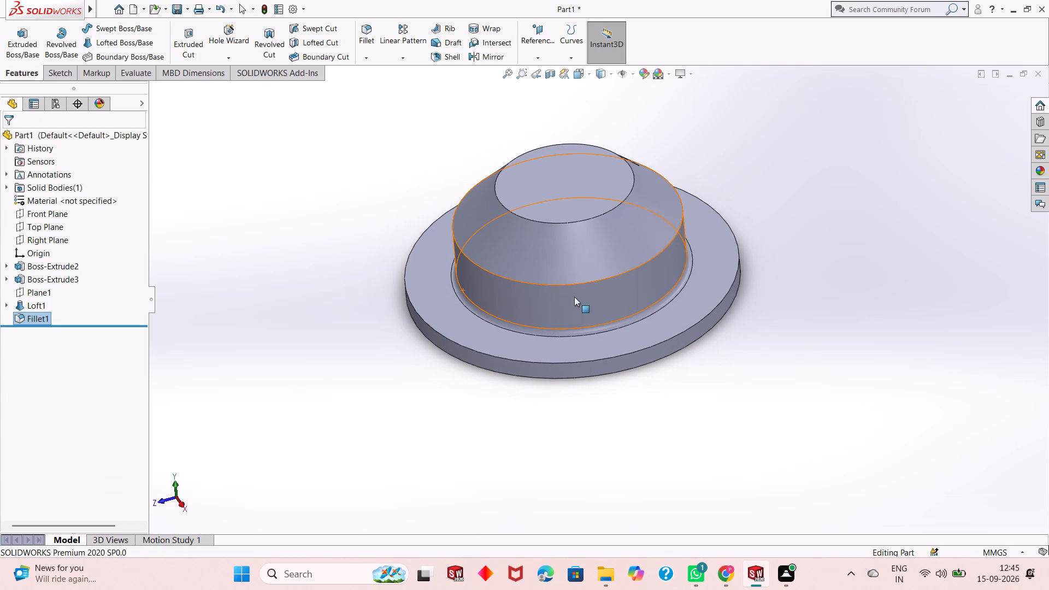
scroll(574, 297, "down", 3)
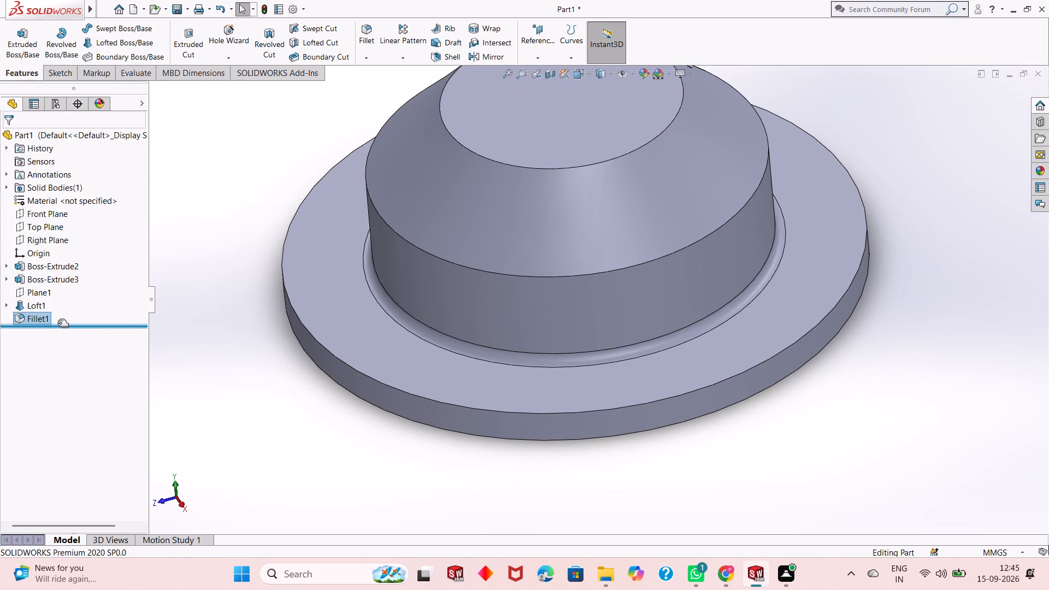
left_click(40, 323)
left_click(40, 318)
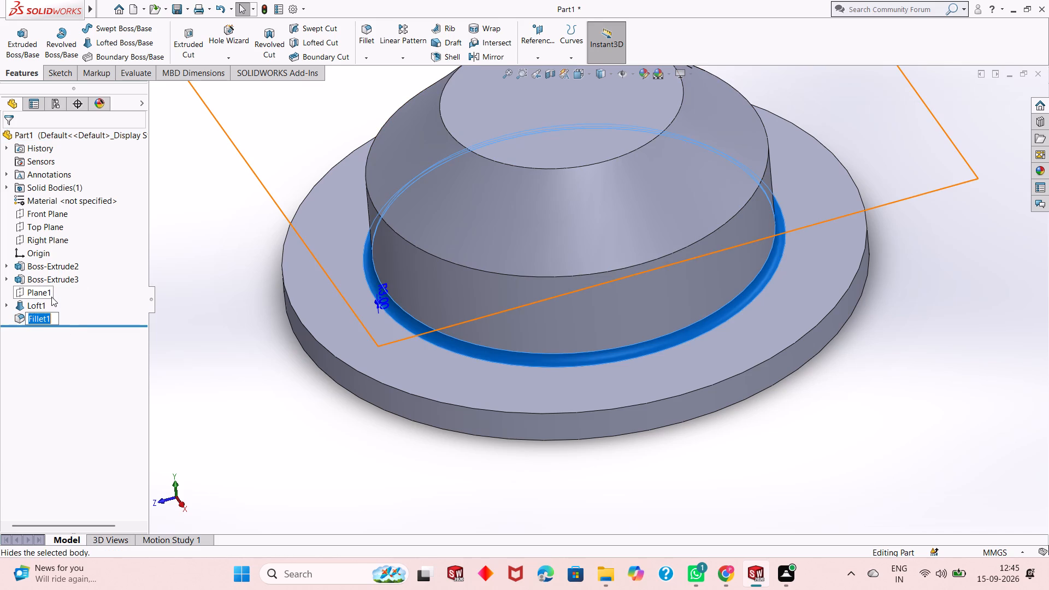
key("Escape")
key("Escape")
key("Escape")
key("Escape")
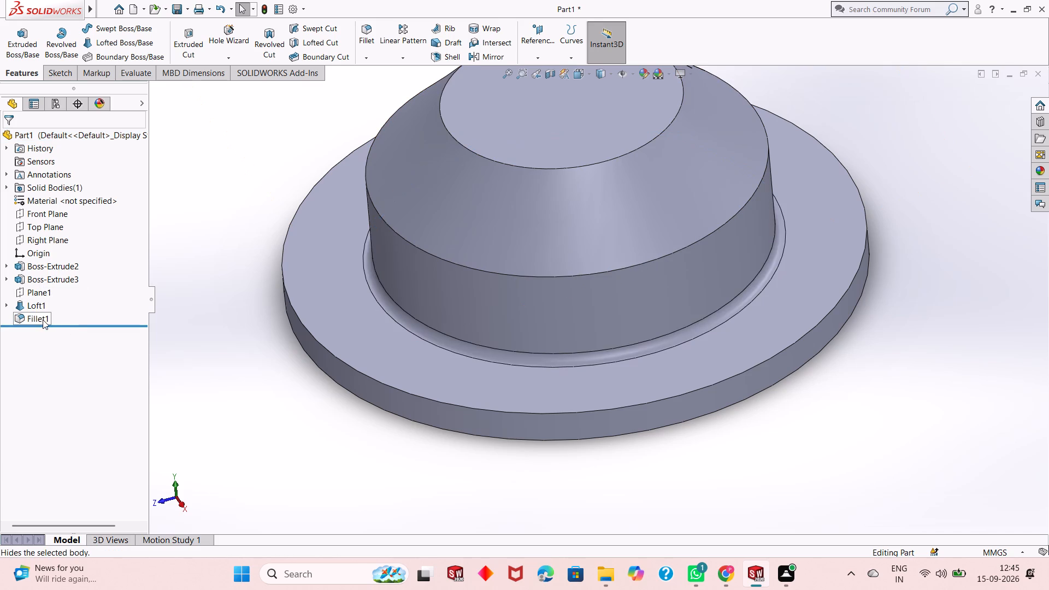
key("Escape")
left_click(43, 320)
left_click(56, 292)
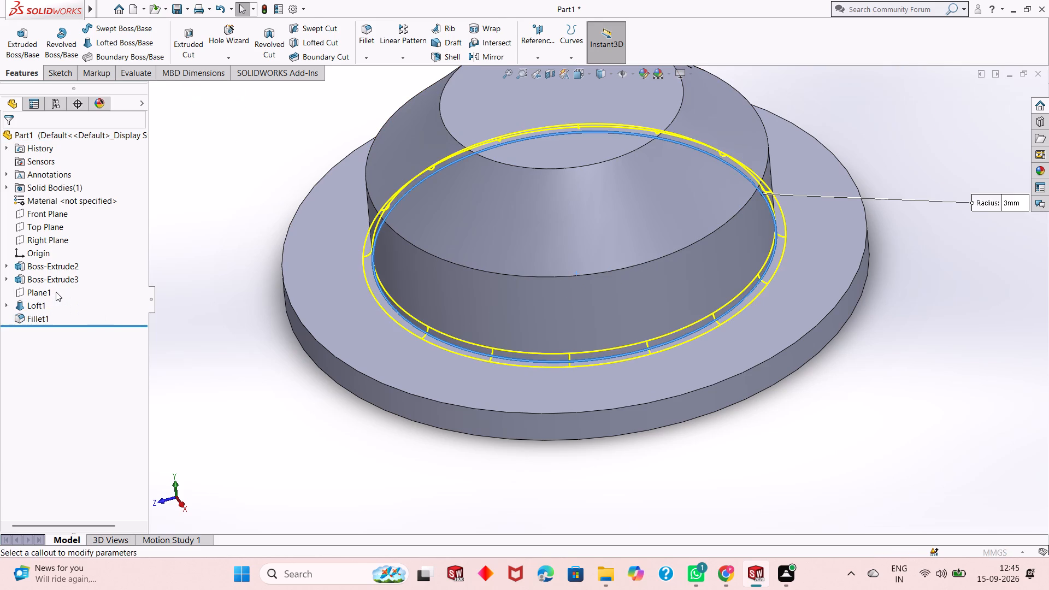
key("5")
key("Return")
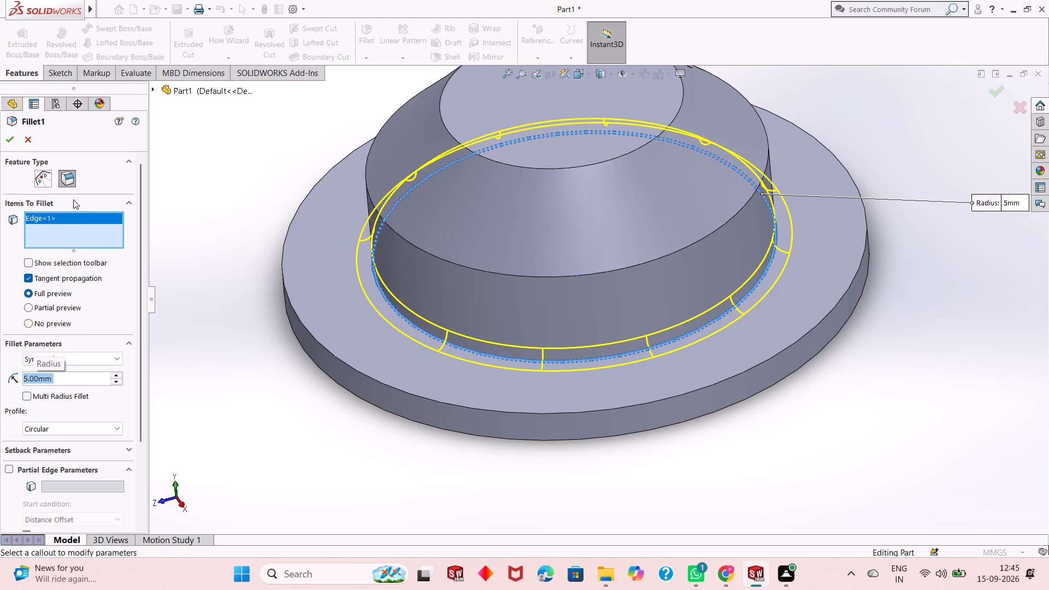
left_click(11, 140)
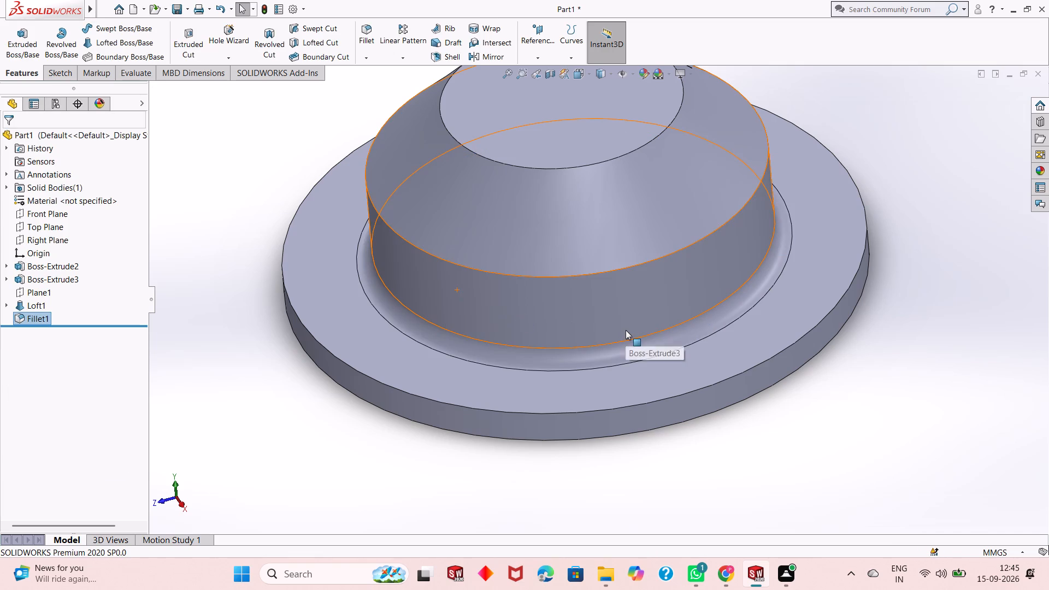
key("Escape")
Edit the fillet at the base of the boss to a 4 mm radius.
scroll(657, 344, "up", 1)
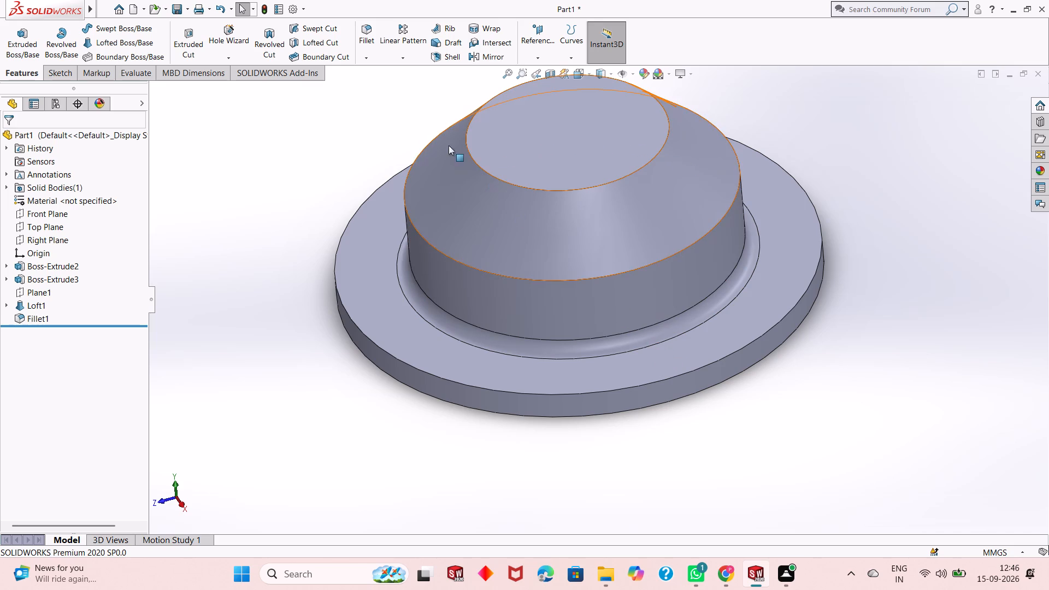
left_click(44, 316)
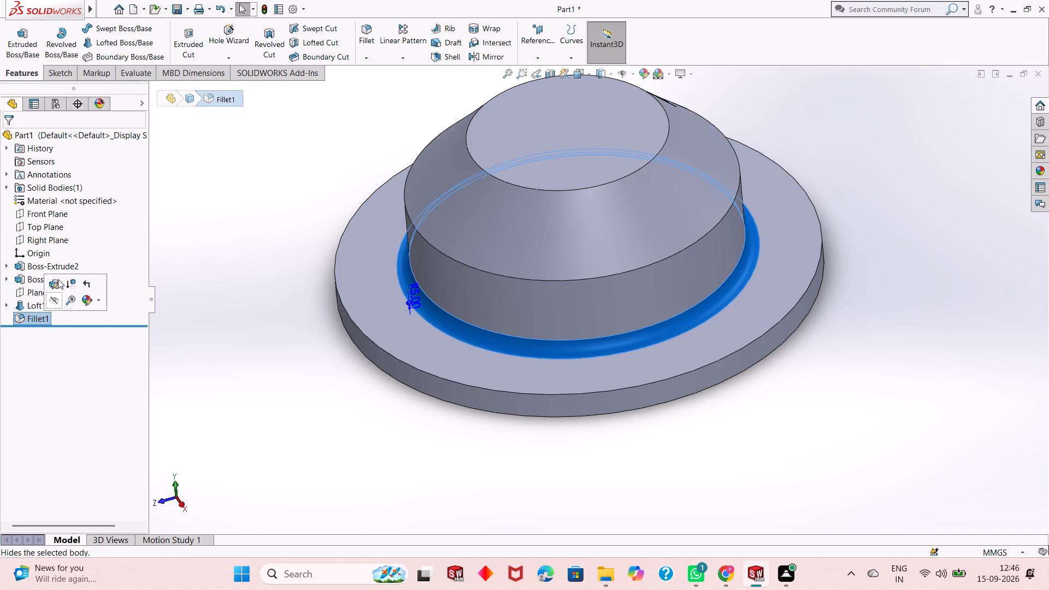
left_click(58, 279)
key("4")
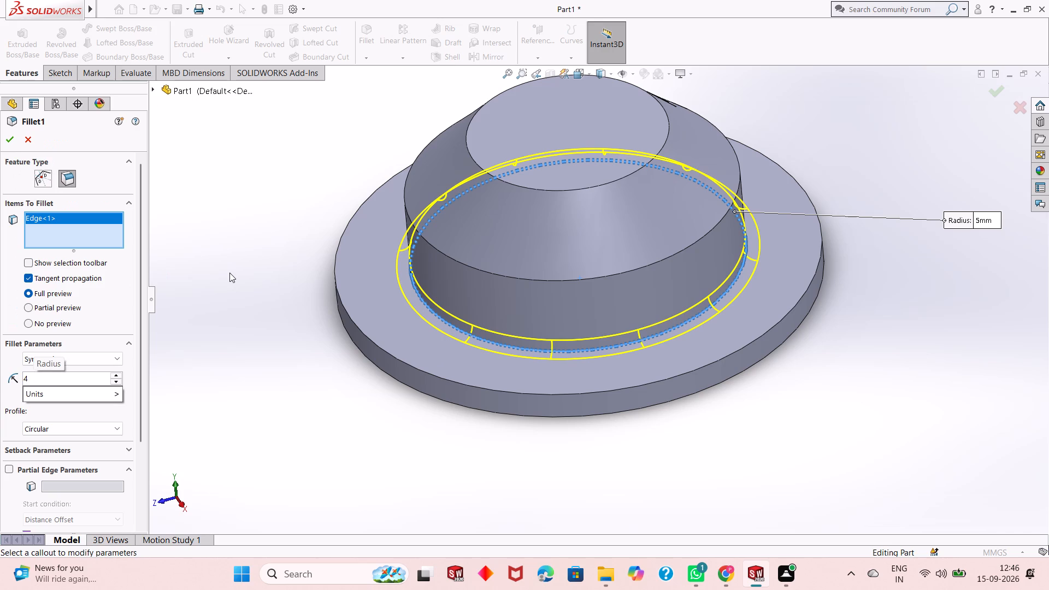
key("Return")
left_click(11, 144)
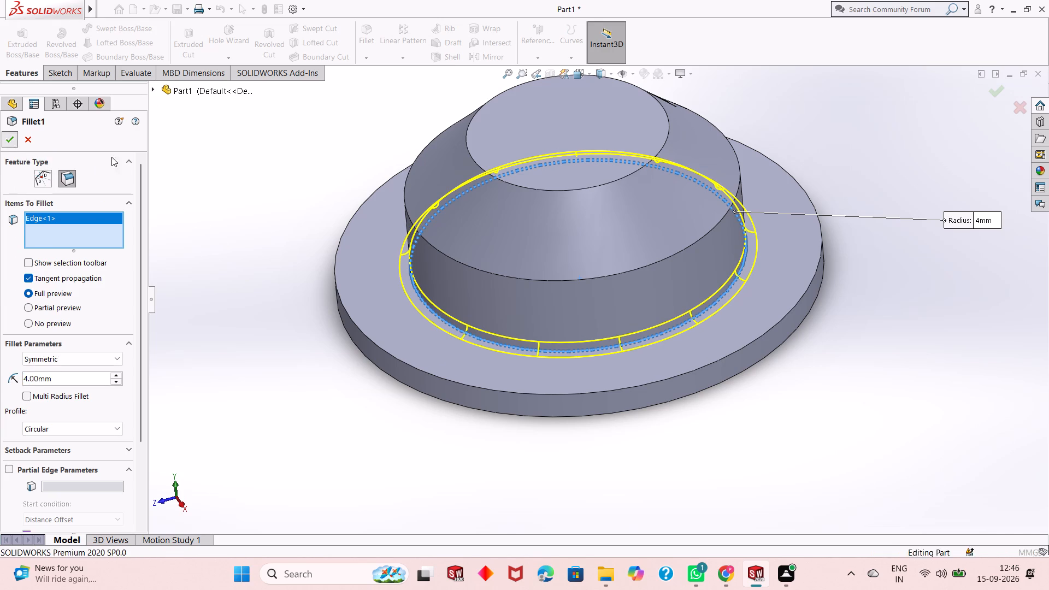
Fillet the edge between the boss's cylindrical side and the loft with a 4 mm radius.
scroll(644, 180, "down", 3)
scroll(593, 265, "up", 2)
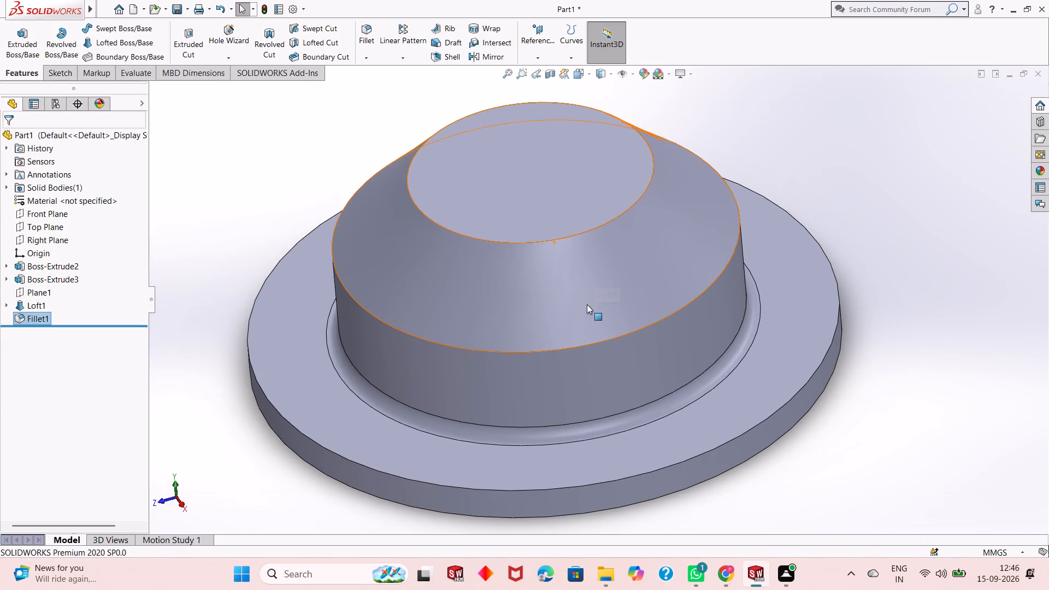
scroll(575, 300, "up", 2)
left_click(367, 38)
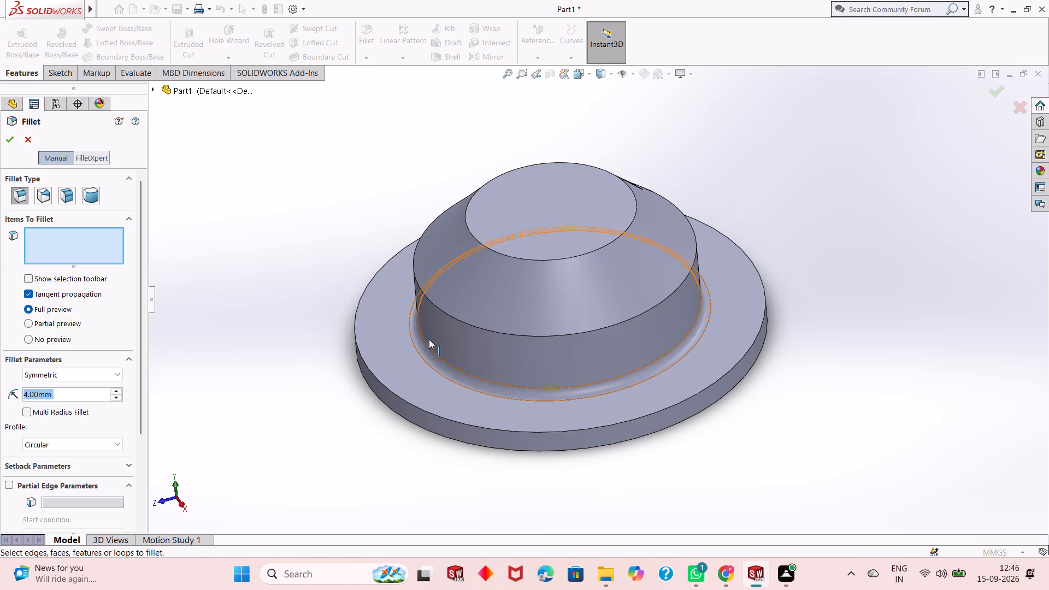
left_click(508, 334)
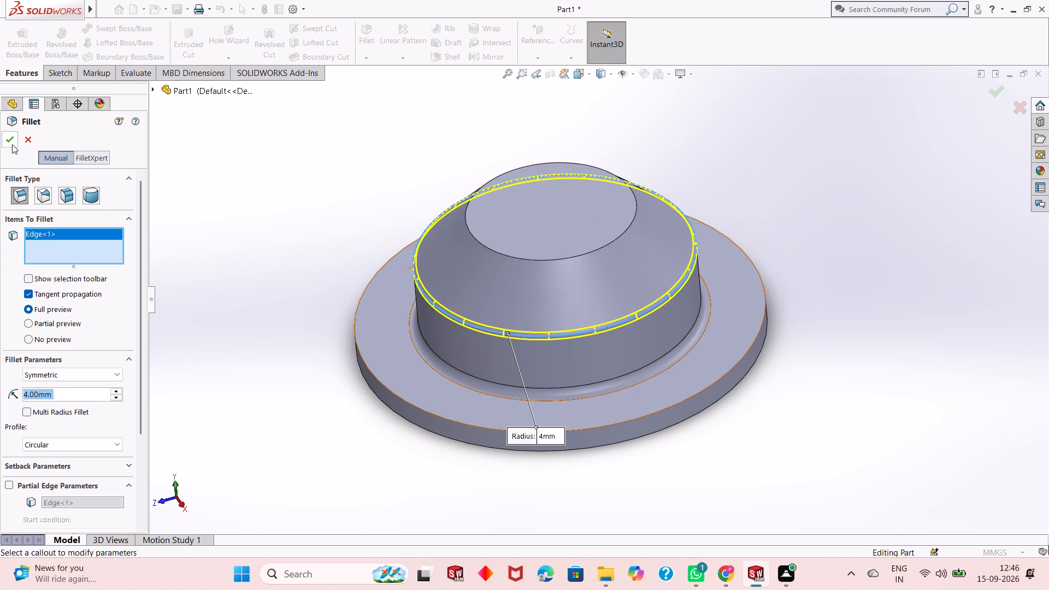
left_click(12, 144)
key("Escape")
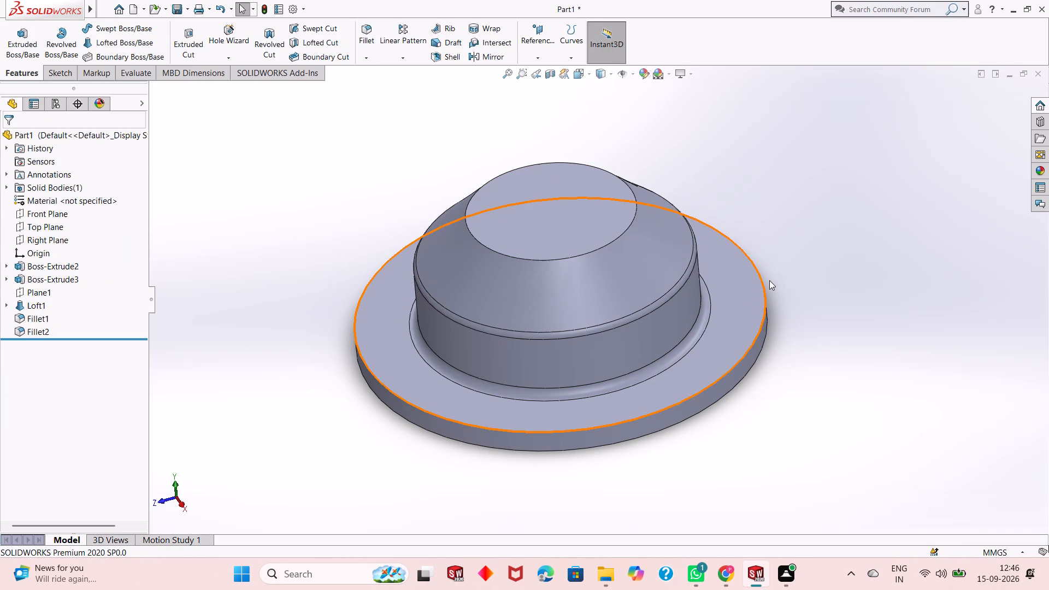
Examine the filleted boss and loft up close and from several angles.
scroll(611, 308, "down", 1)
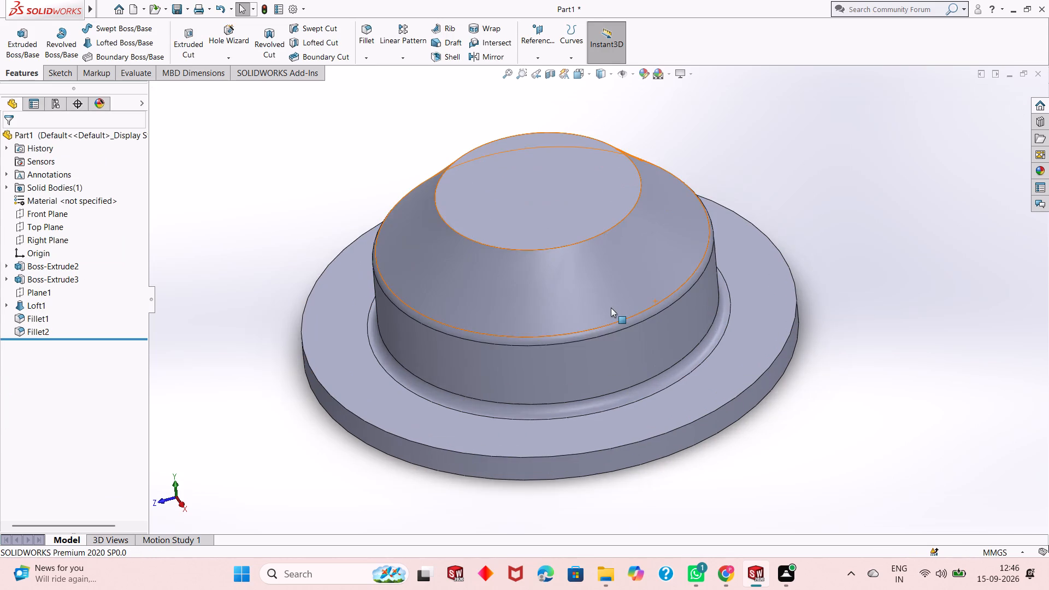
scroll(611, 308, "down", 2)
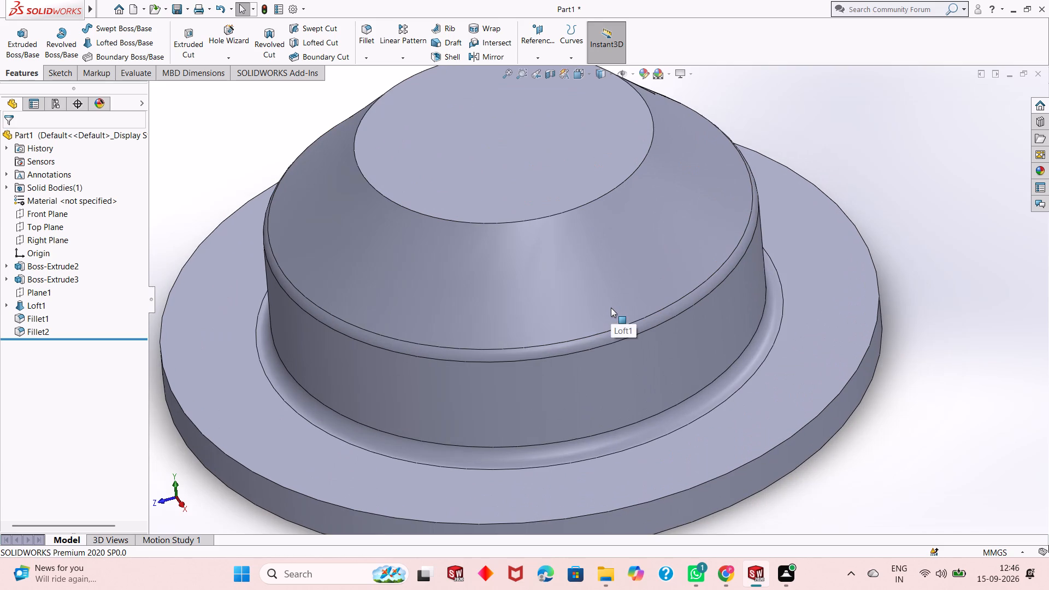
scroll(611, 308, "down", 1)
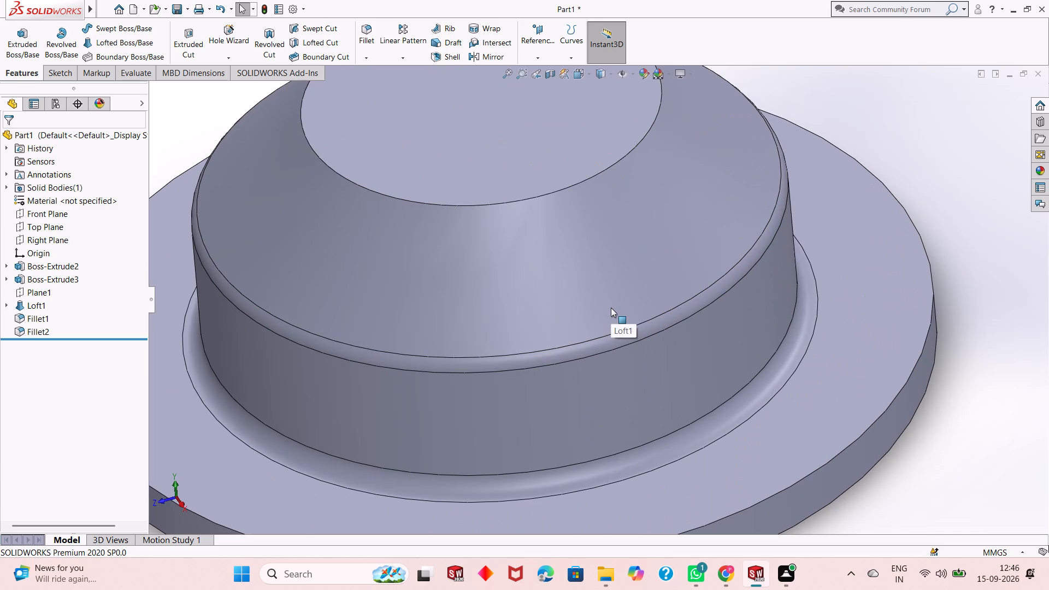
scroll(611, 308, "up", 2)
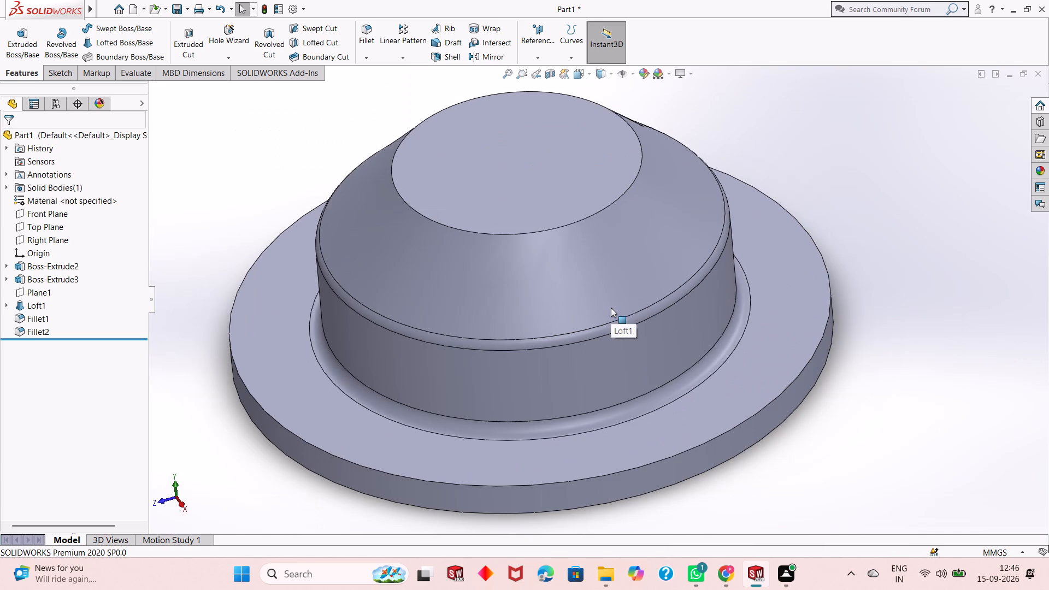
scroll(611, 308, "down", 1)
scroll(611, 308, "up", 4)
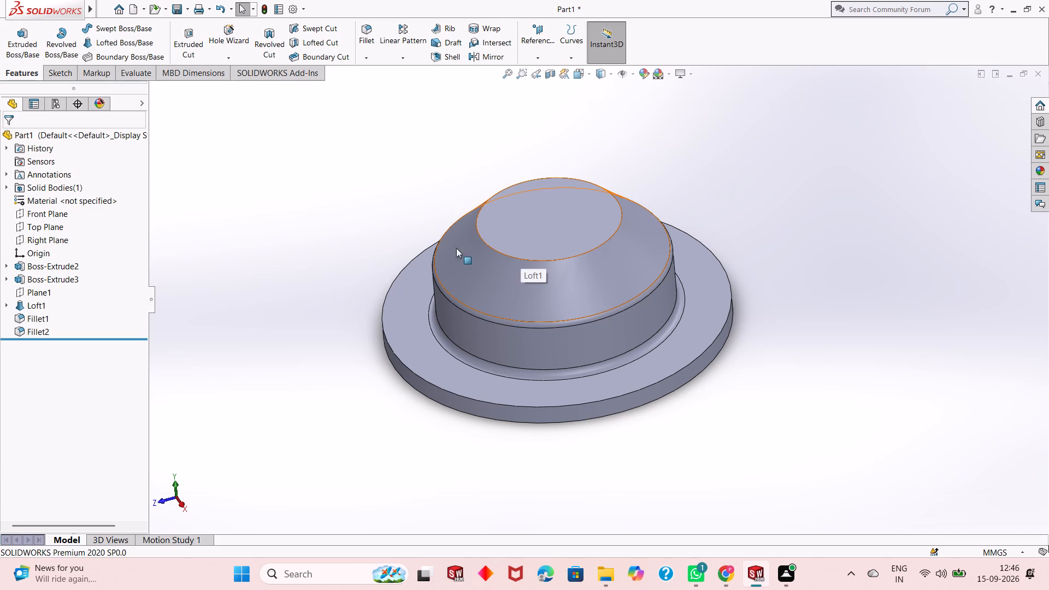
scroll(548, 256, "down", 1)
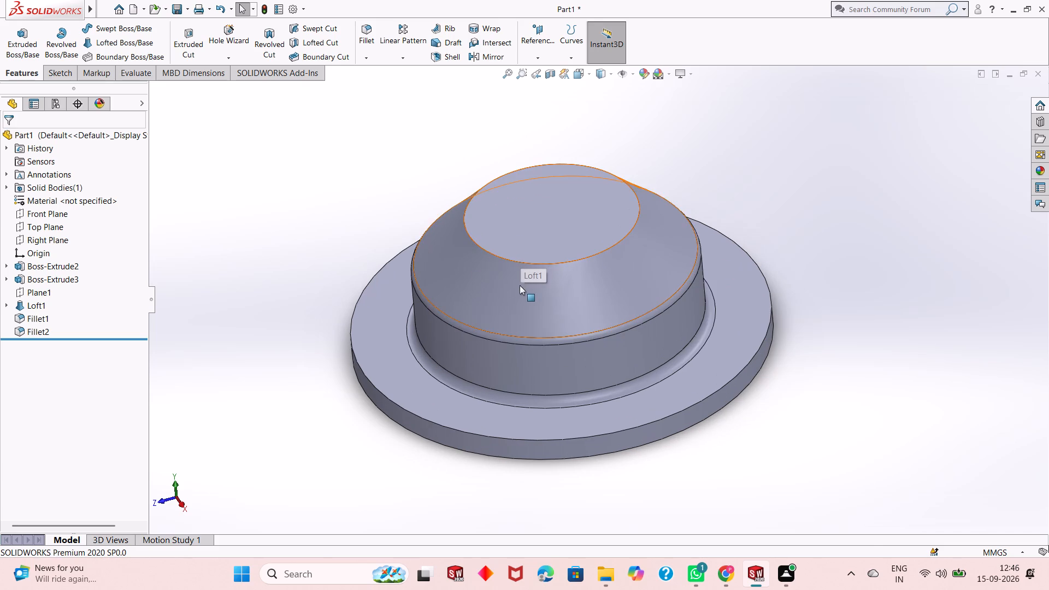
middle_click_drag(518, 286, 531, 255)
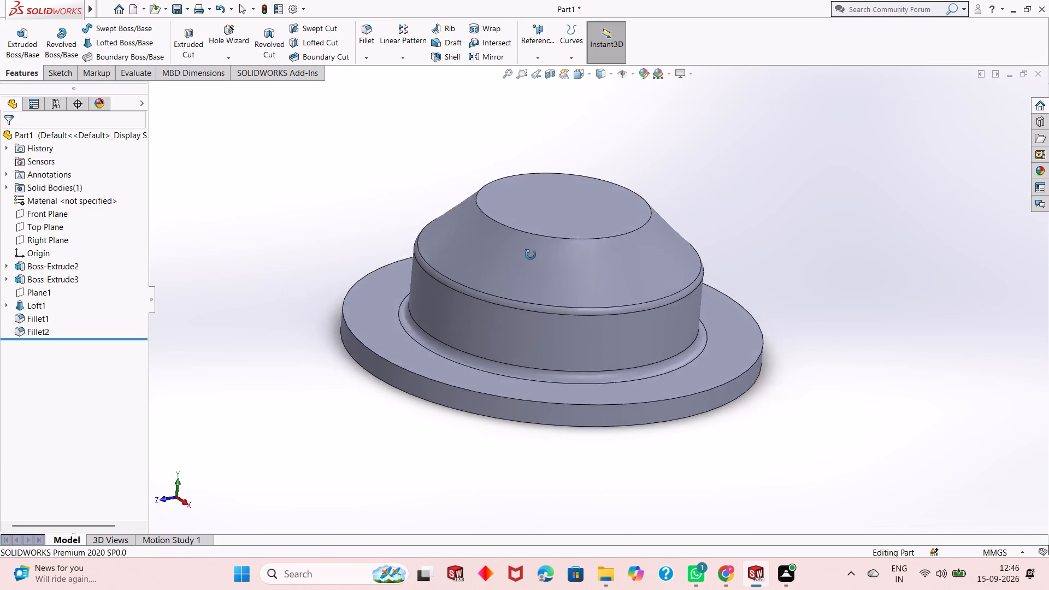
middle_click_drag(531, 255, 459, 327)
scroll(457, 327, "up", 1)
scroll(533, 235, "down", 4)
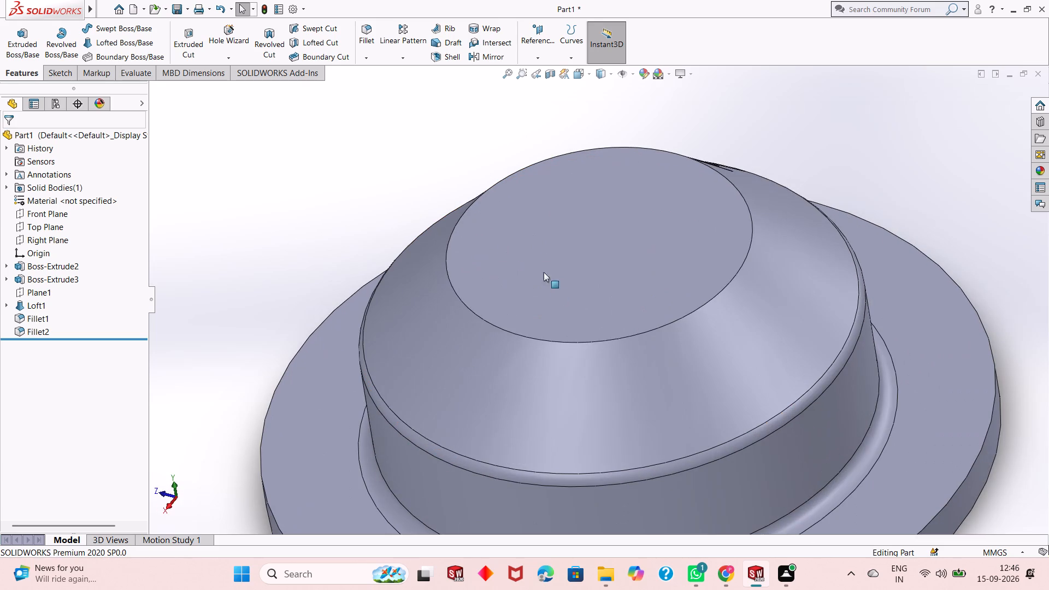
scroll(576, 306, "up", 2)
scroll(637, 318, "up", 3)
Start a sketch on the flat top face of the loft and view it face-on.
middle_click_drag(640, 313, 641, 329)
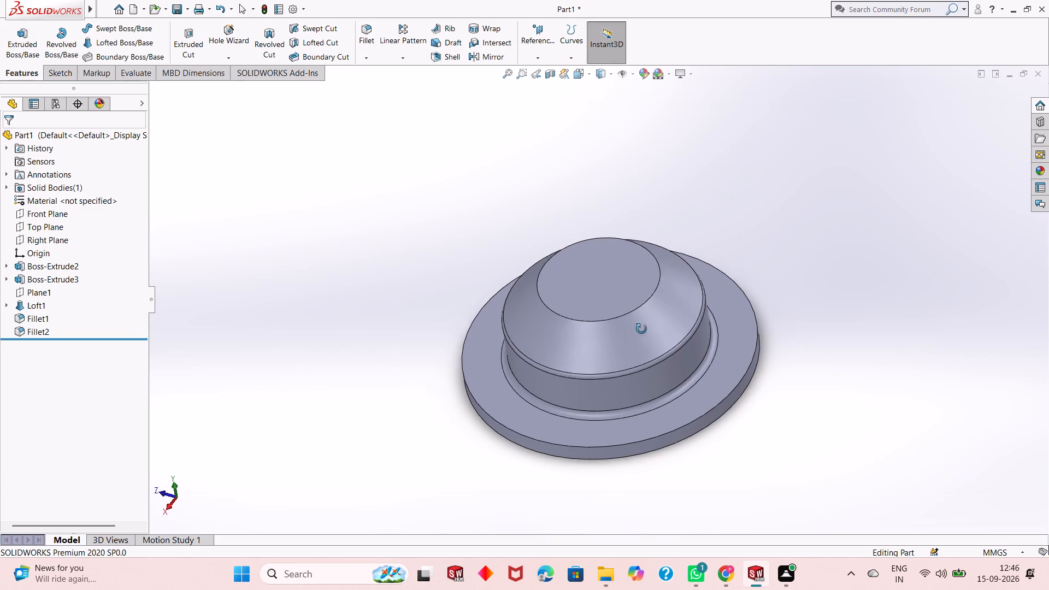
middle_click_drag(641, 329, 643, 367)
scroll(648, 360, "up", 1)
left_click(601, 302)
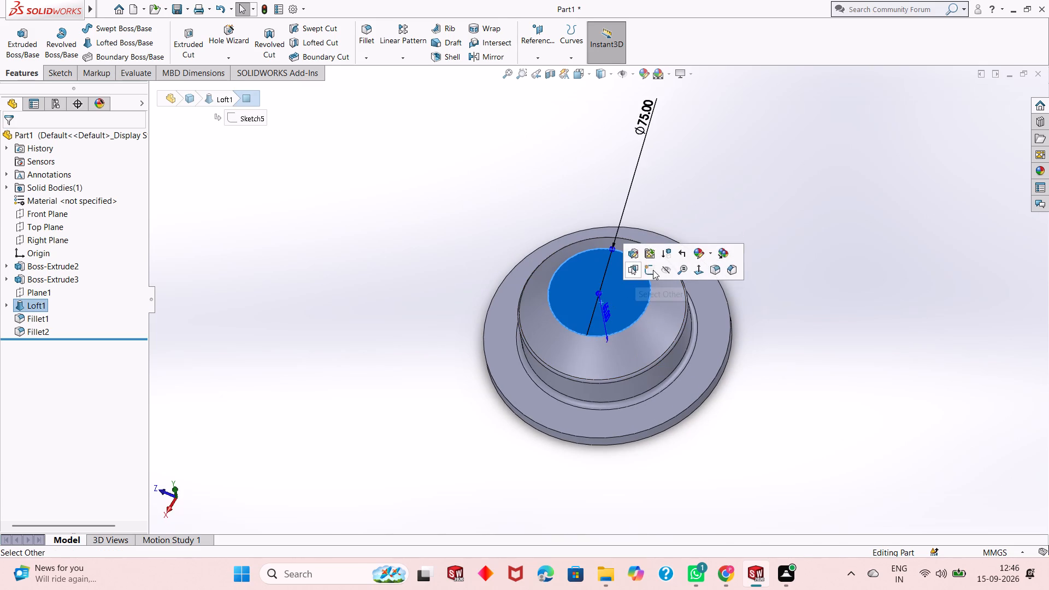
left_click(653, 270)
key("ctrl+8")
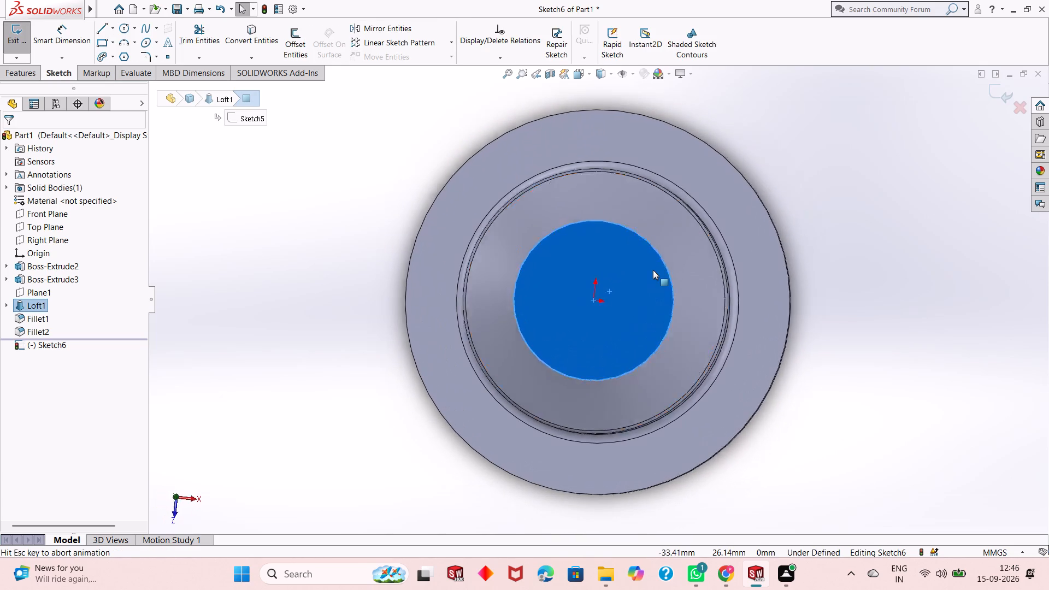
key("grave")
key("Escape")
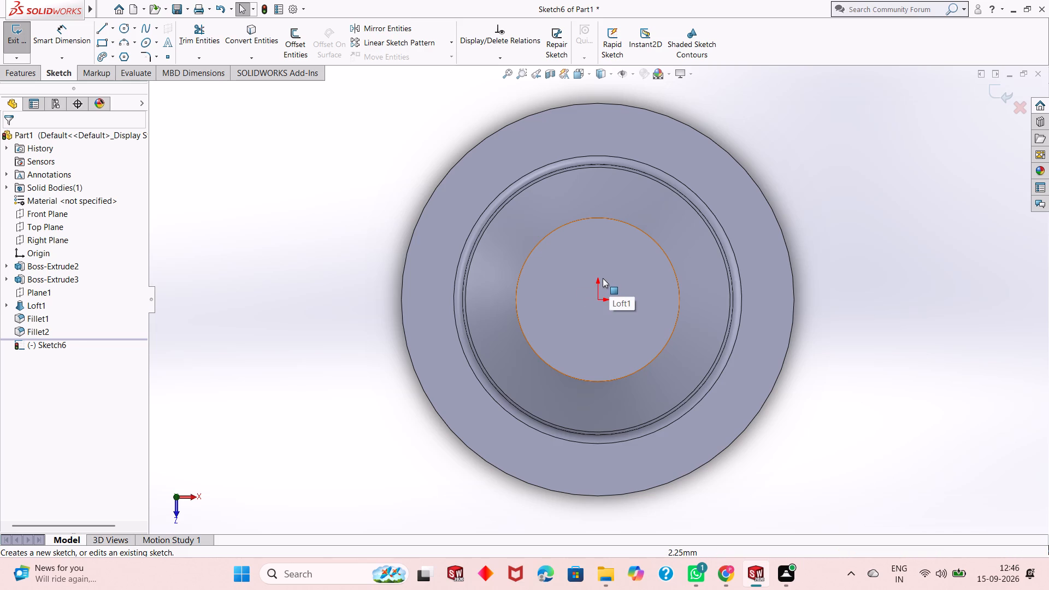
Sketch a circle about 28.5 mm in diameter centred on the origin of the loft's top face.
scroll(623, 258, "down", 1)
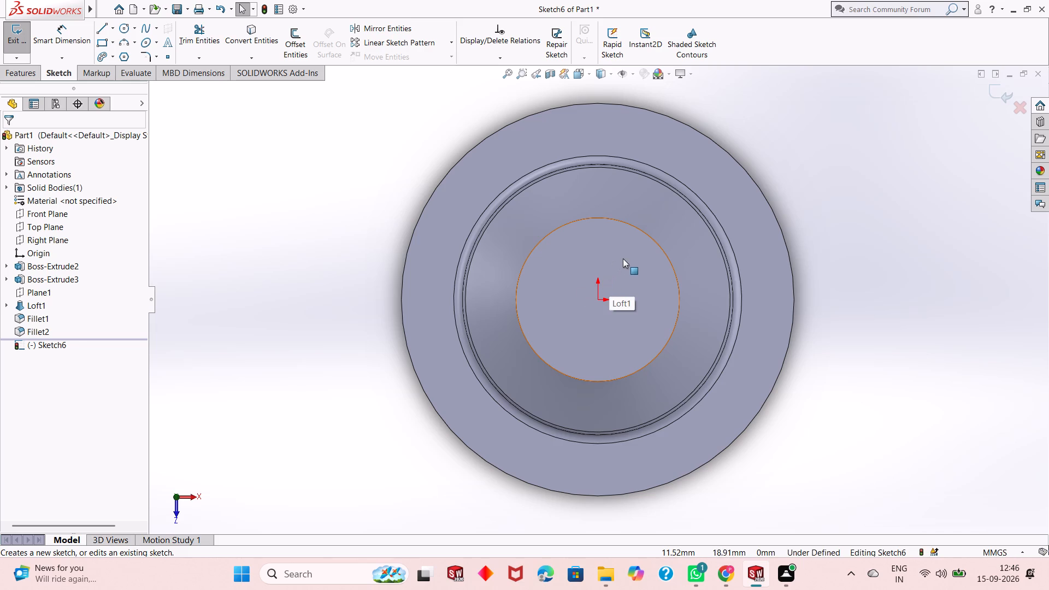
scroll(623, 258, "down", 1)
scroll(649, 268, "up", 2)
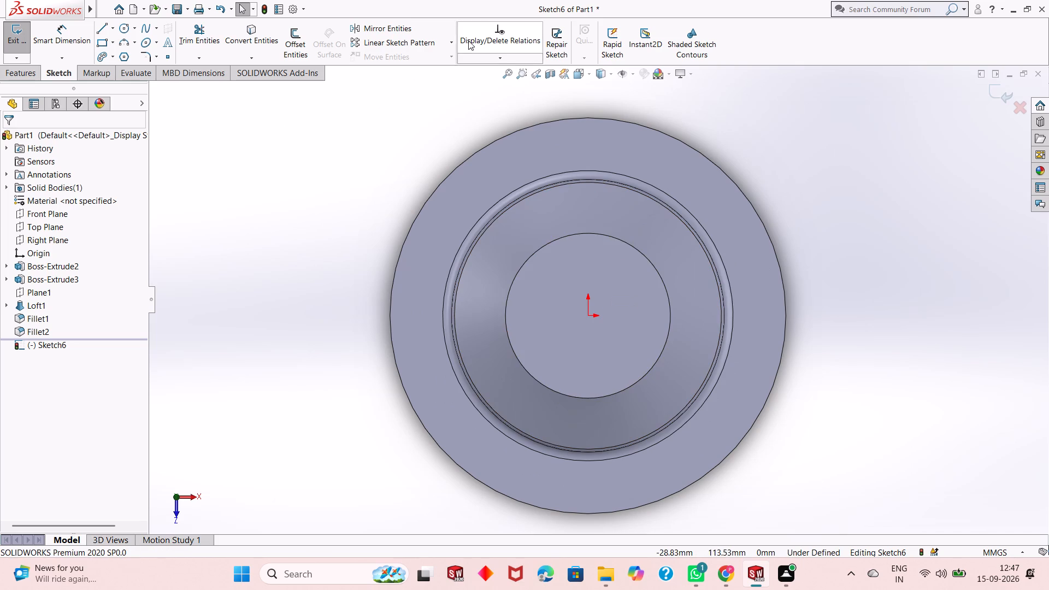
left_click(126, 29)
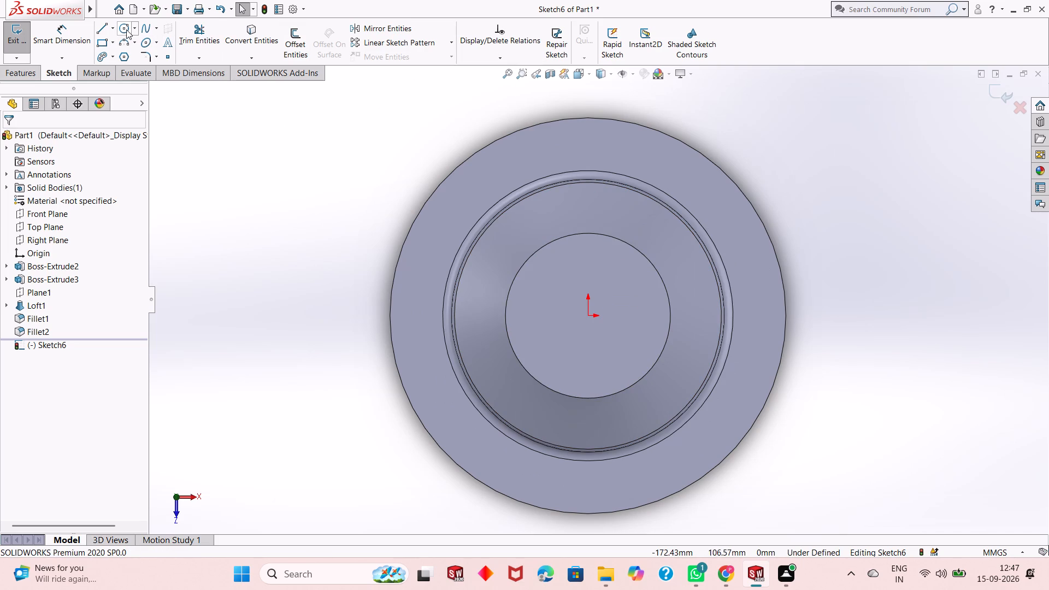
left_click(590, 316)
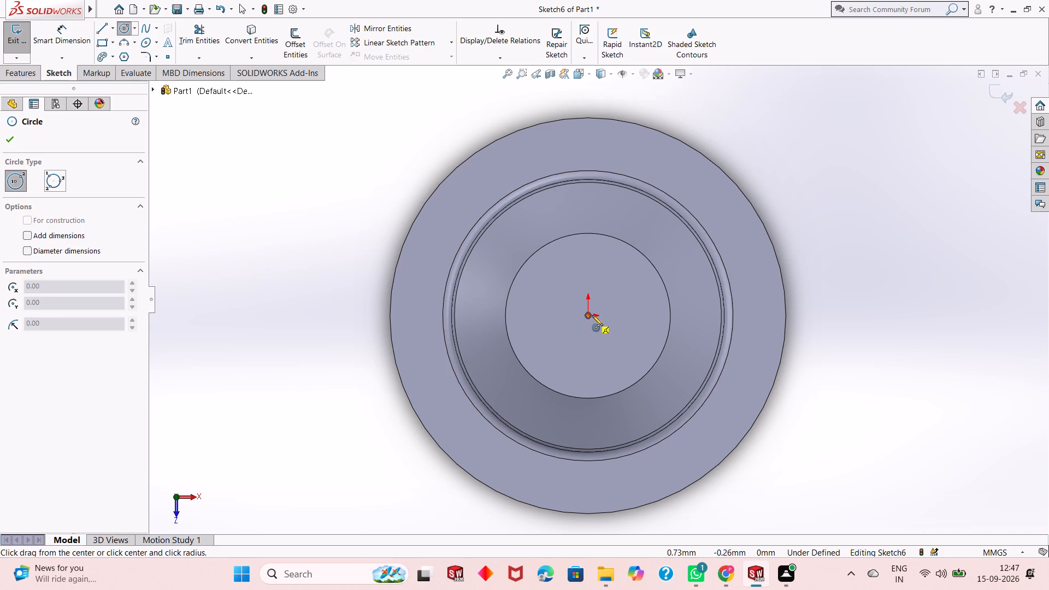
left_click(612, 296)
right_click(612, 296)
left_click(630, 305)
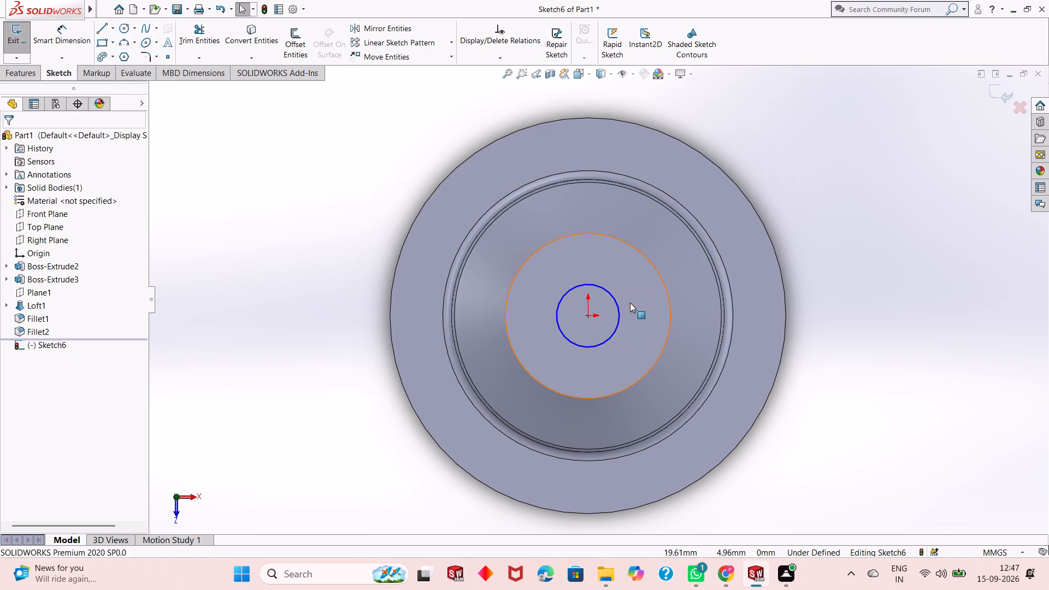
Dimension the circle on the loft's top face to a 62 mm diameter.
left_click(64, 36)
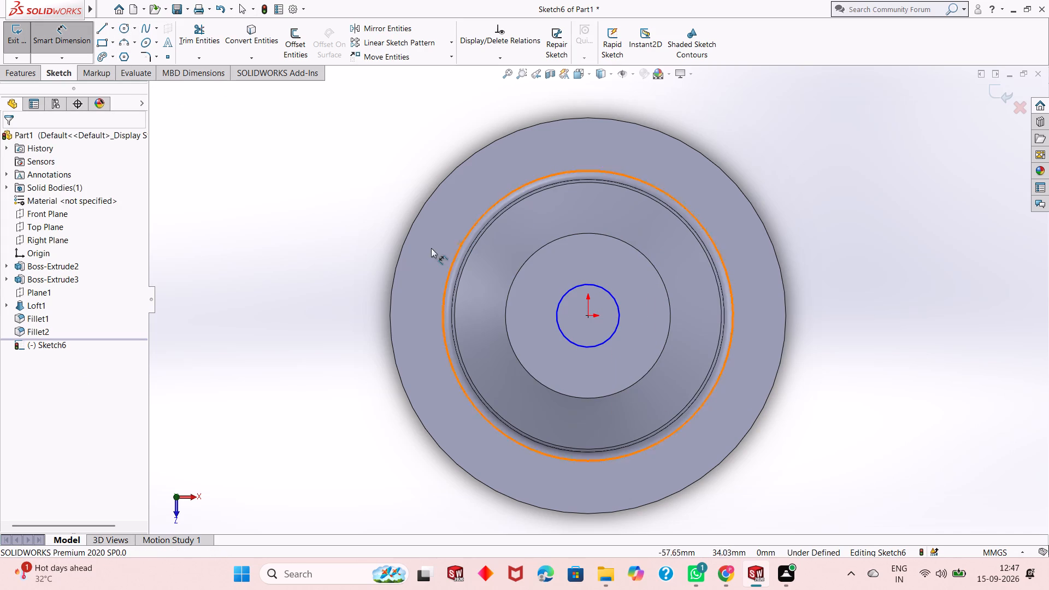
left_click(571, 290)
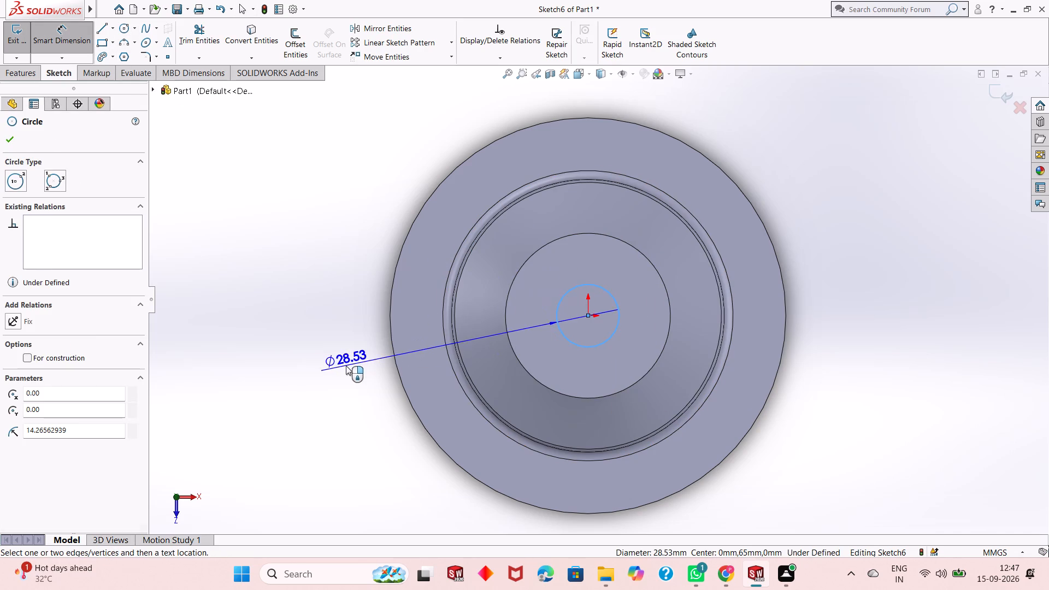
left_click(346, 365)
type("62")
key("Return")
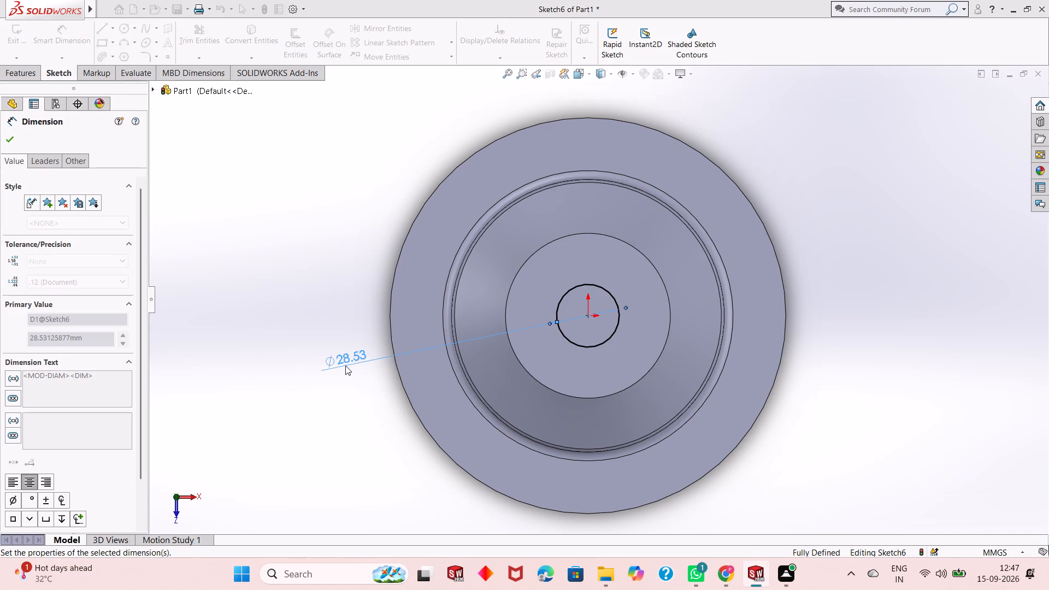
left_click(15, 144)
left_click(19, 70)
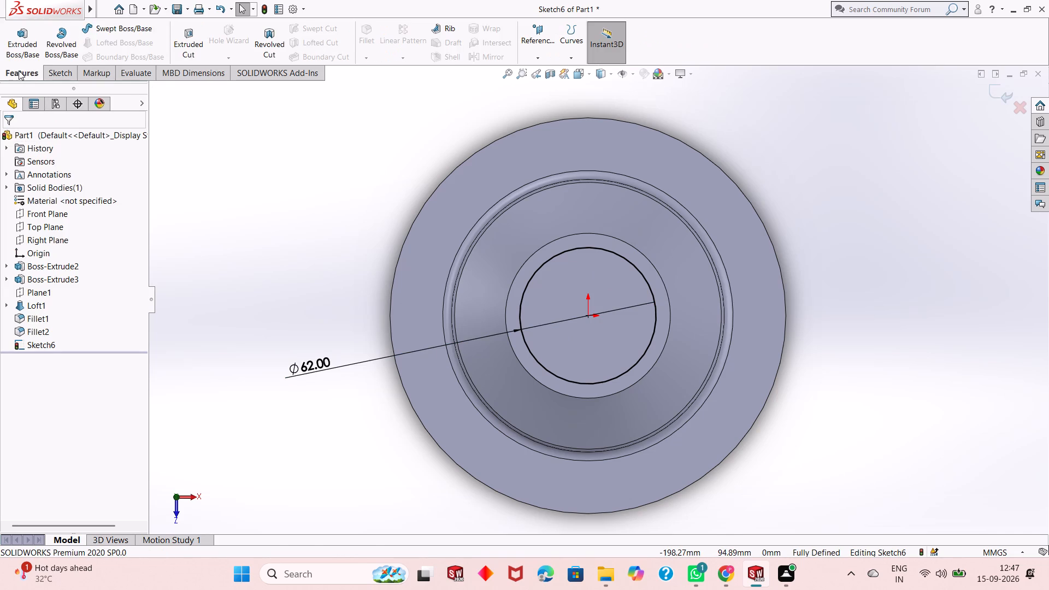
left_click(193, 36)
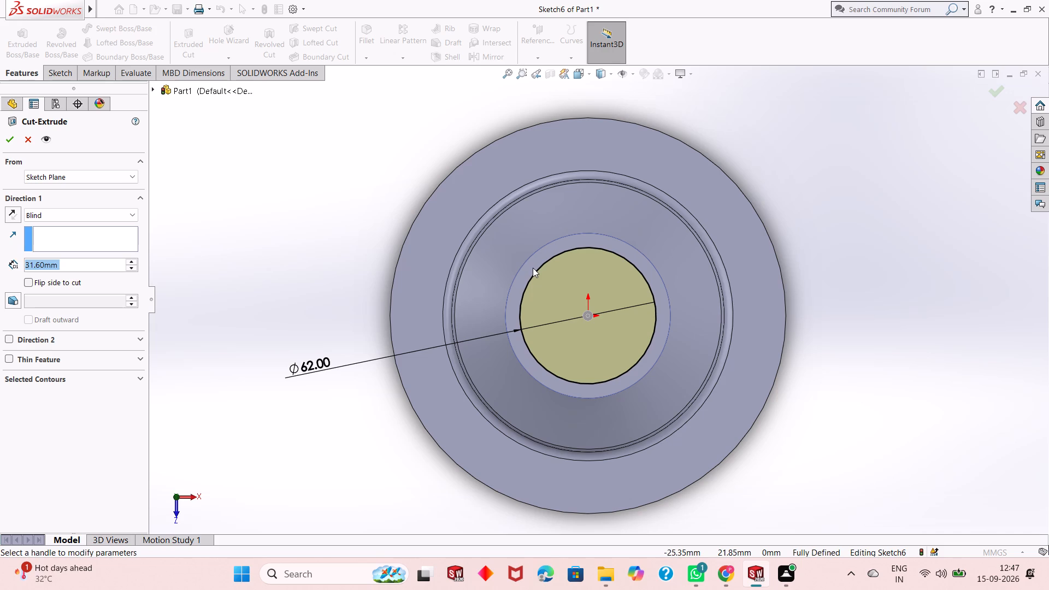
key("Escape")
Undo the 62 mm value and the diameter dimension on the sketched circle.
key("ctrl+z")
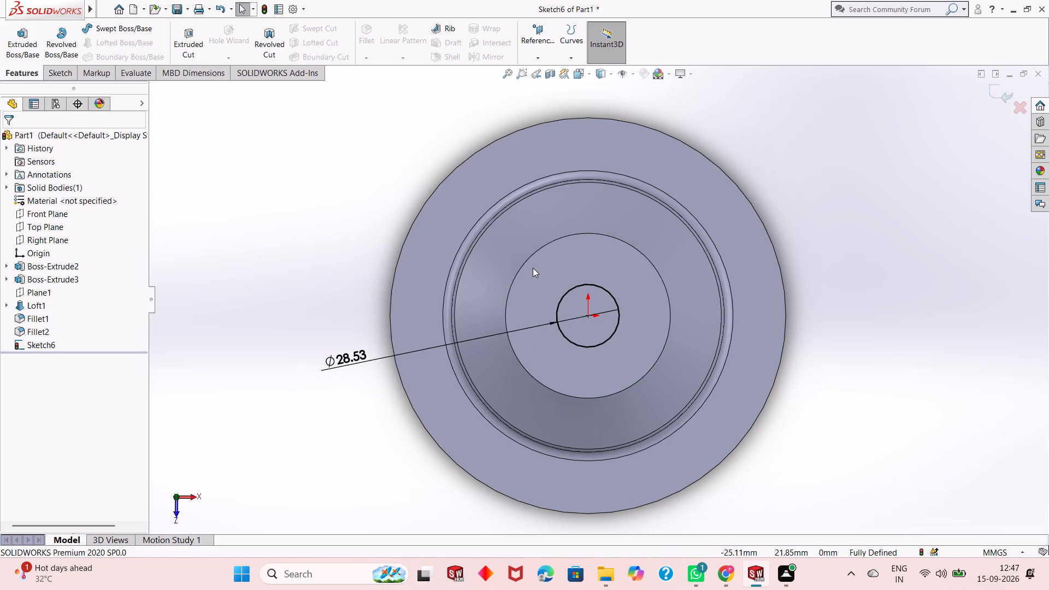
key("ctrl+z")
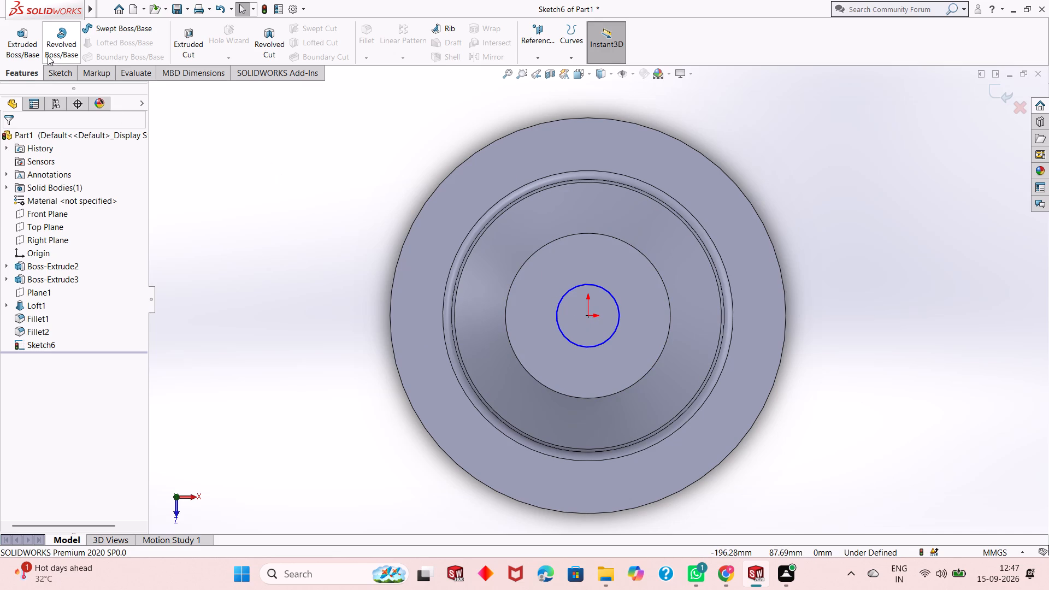
Dimension the circle on the loft's top face to a 75 mm diameter.
left_click(16, 73)
left_click(63, 66)
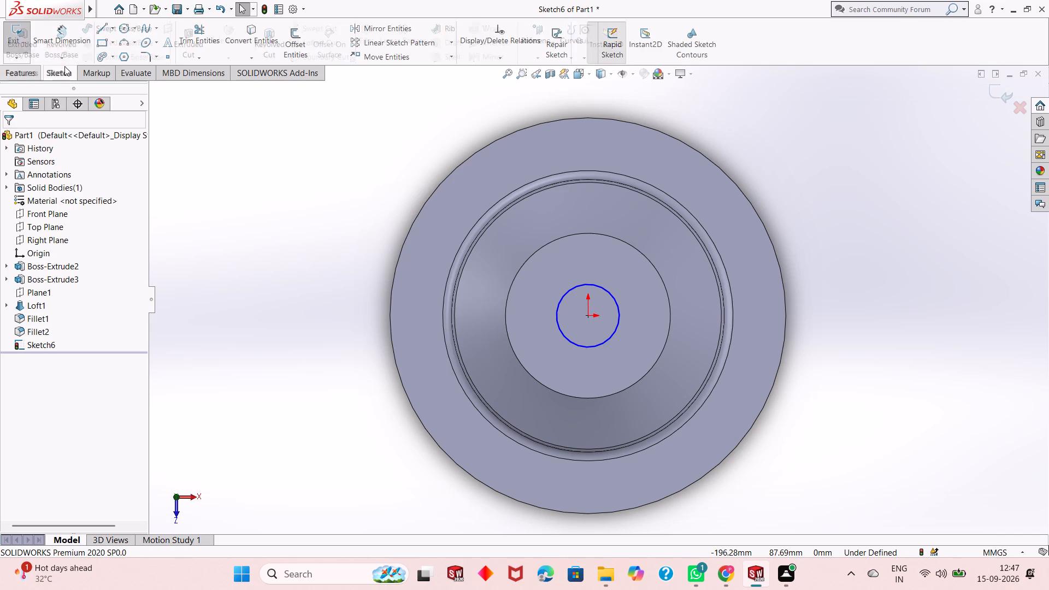
left_click(75, 47)
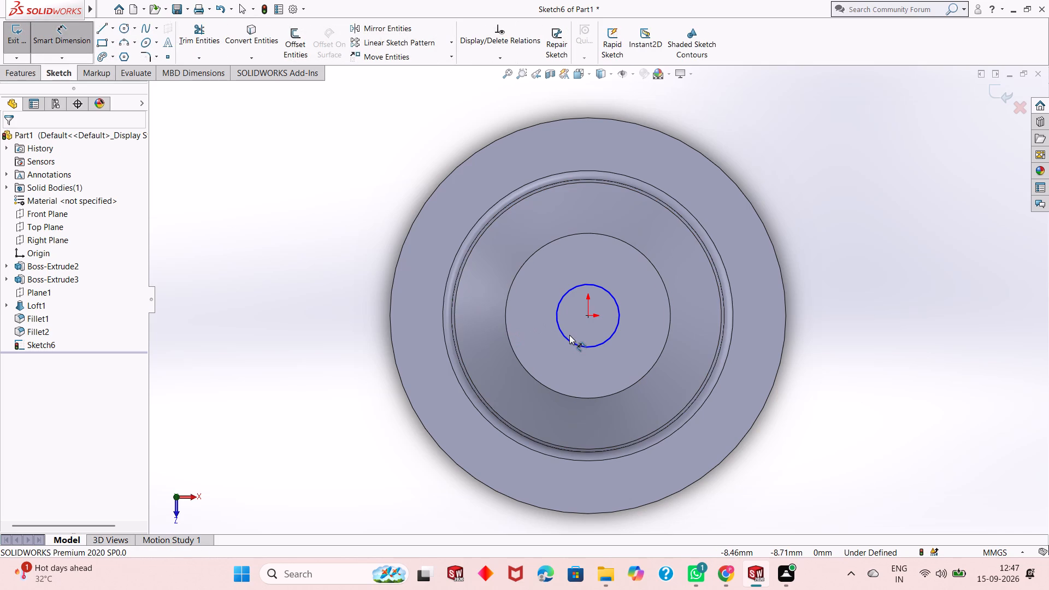
left_click(569, 337)
left_click(390, 389)
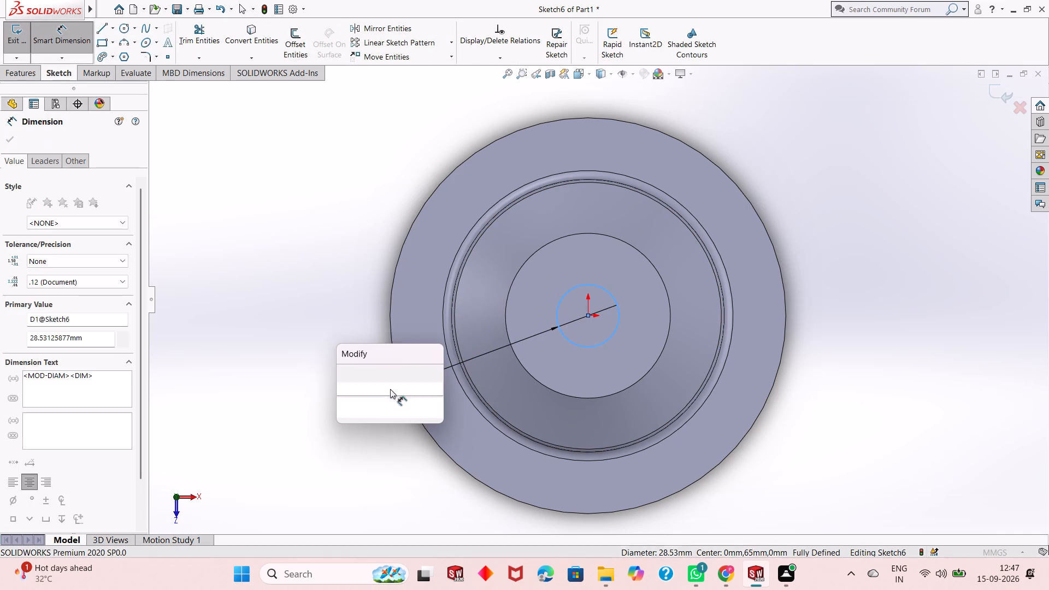
key("6")
key("BackSpace")
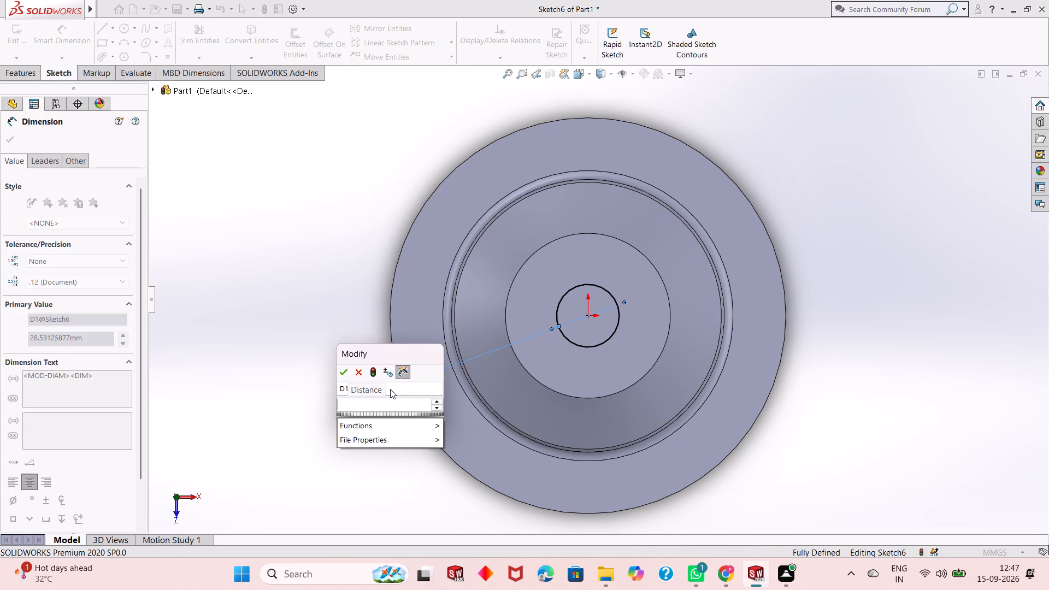
key("BackSpace")
type("75")
key("Return")
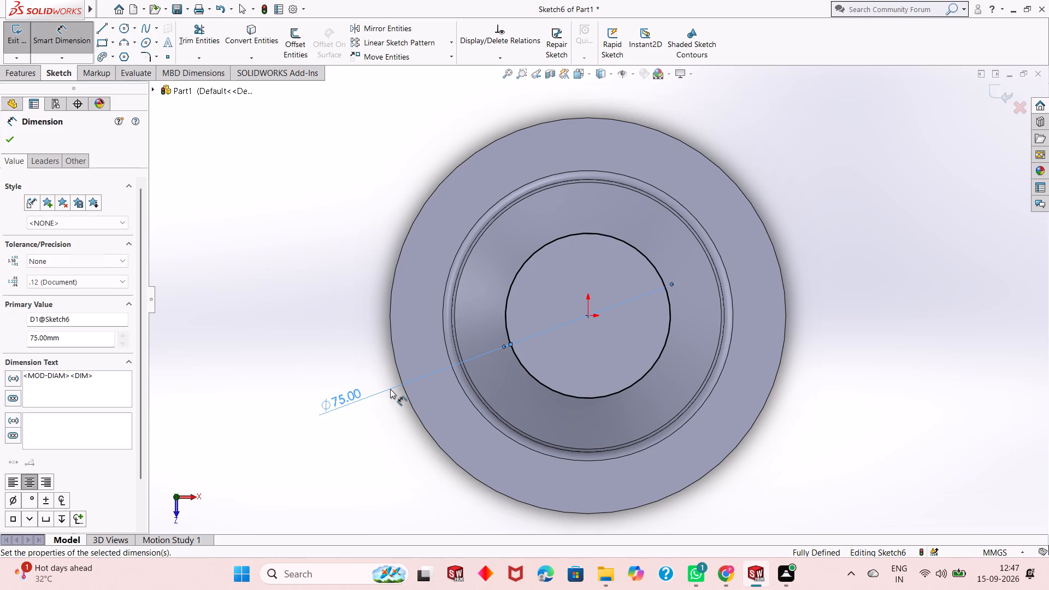
left_click(19, 144)
left_click(12, 144)
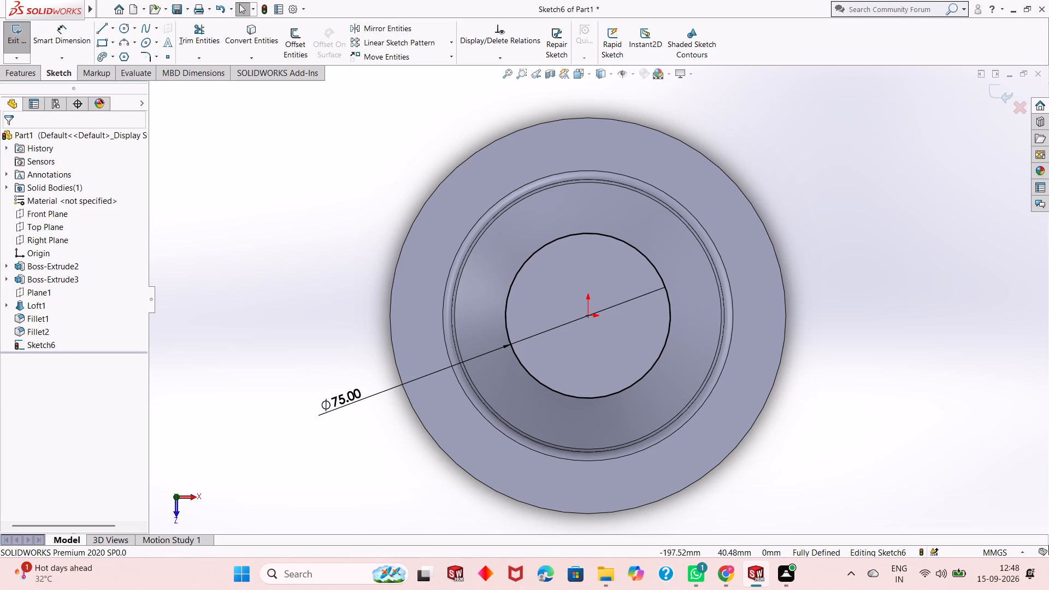
Cut the 75 mm circle 13 mm deep into the loft's top face with a blind extruded cut.
left_click(23, 79)
left_click(189, 40)
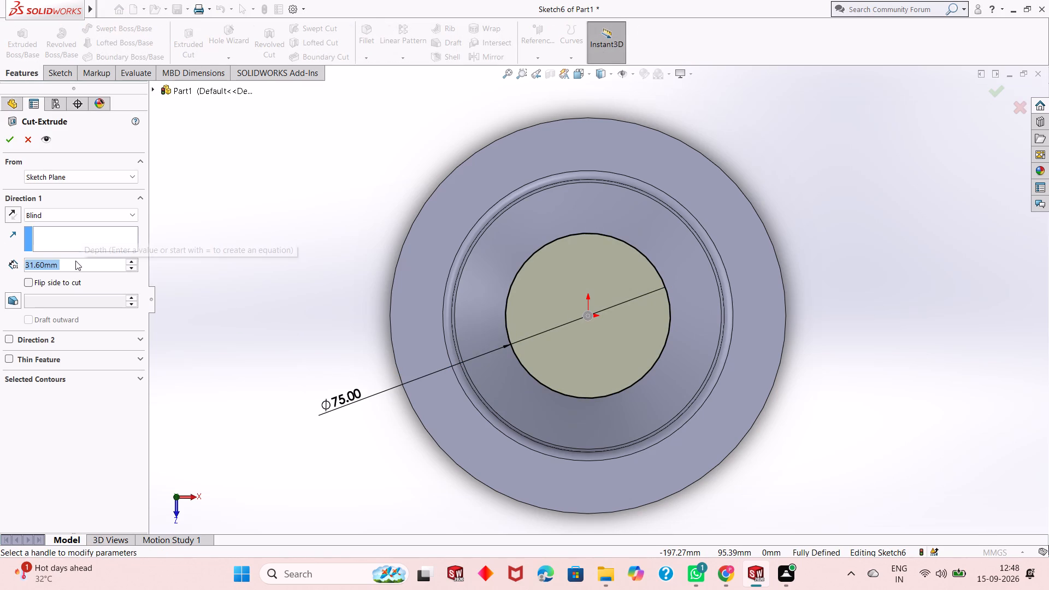
type("13")
key("Return")
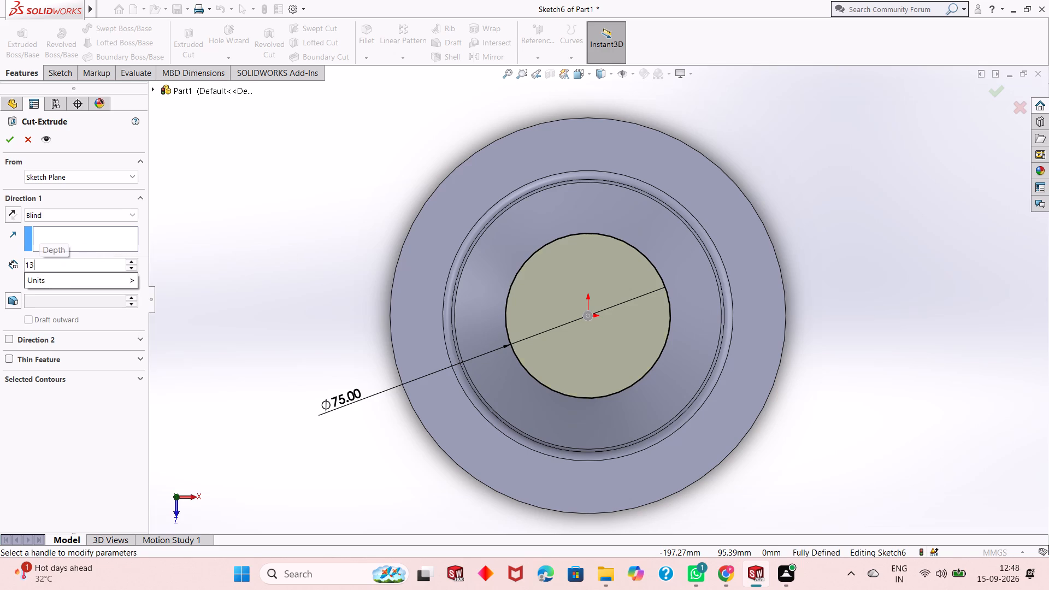
middle_click_drag(351, 350, 349, 308)
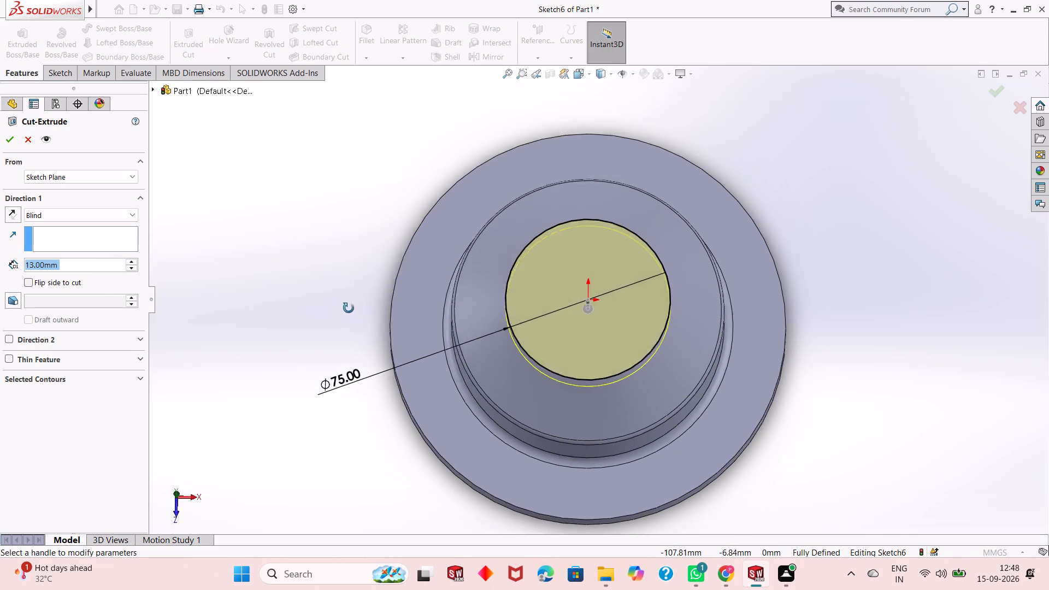
middle_click_drag(349, 308, 339, 256)
left_click(16, 145)
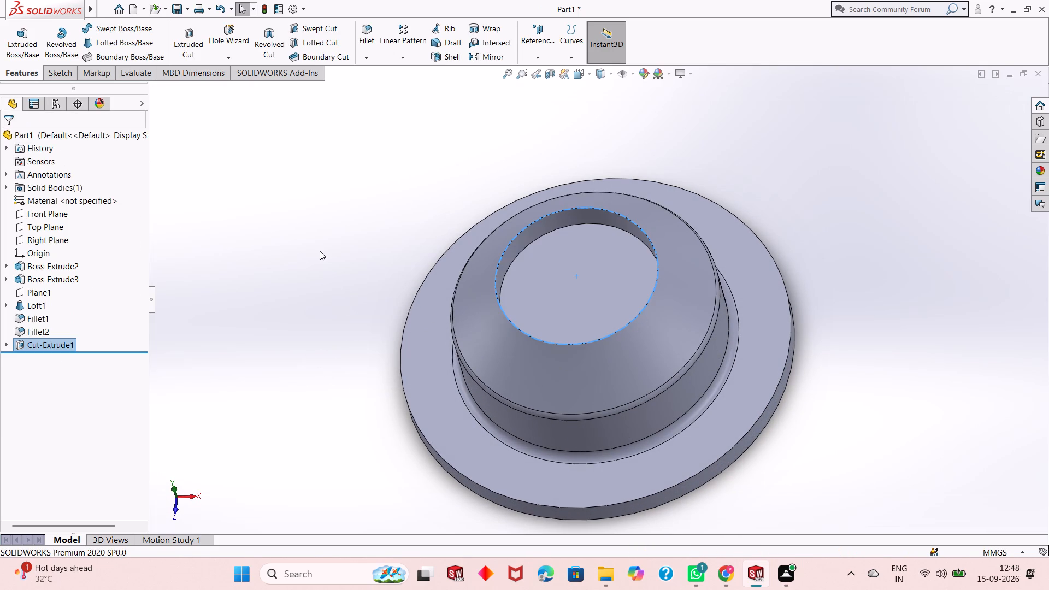
Sketch a circle about 30.6 mm in diameter centred on the origin on the floor of the circular recess.
middle_click_drag(320, 251, 334, 307)
left_click(573, 276)
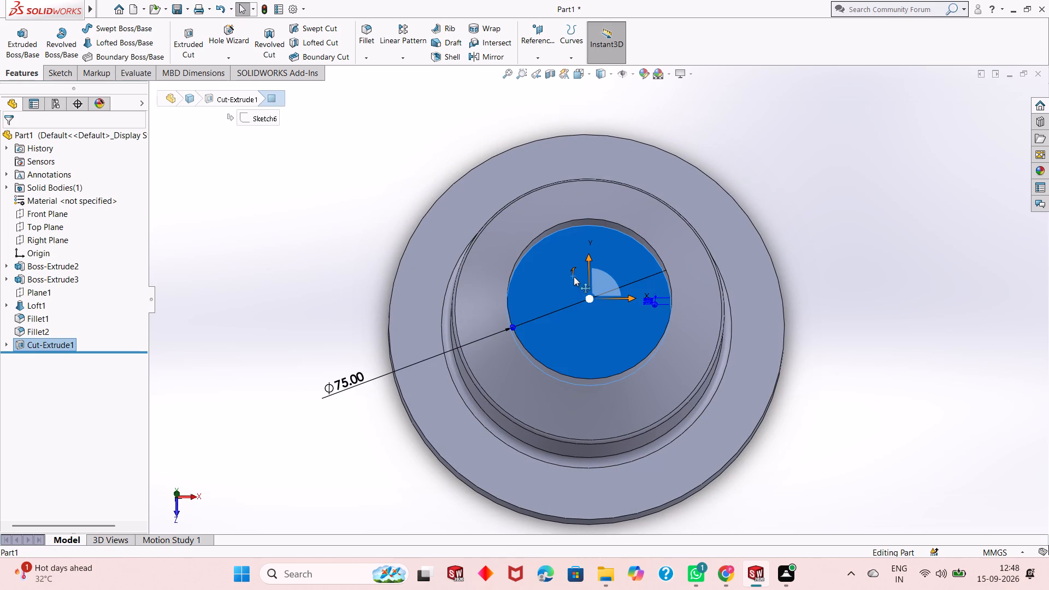
left_click(620, 251)
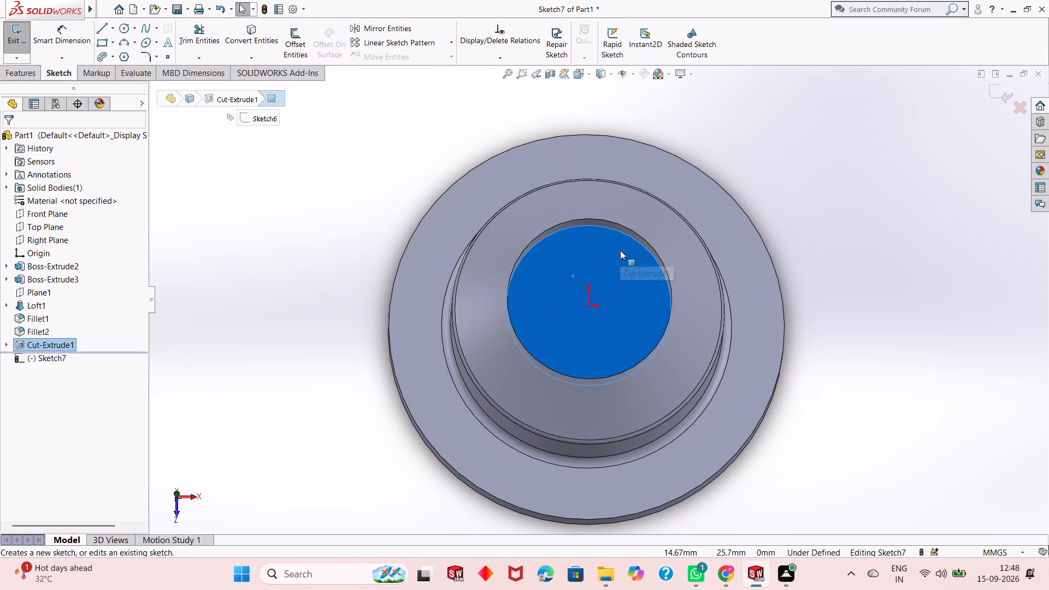
key("ctrl+8")
key("Escape")
key("c")
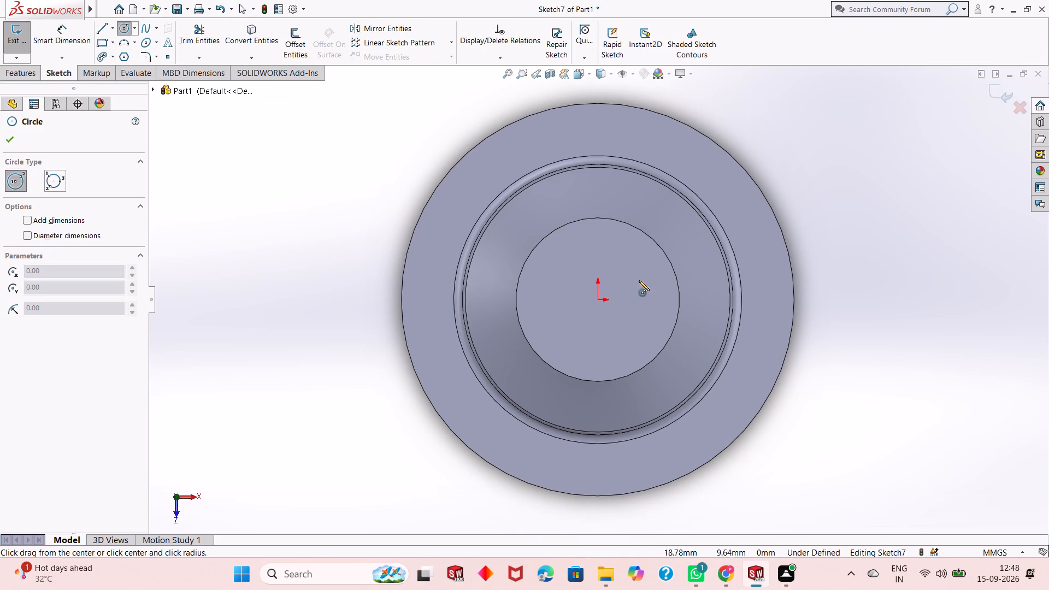
left_click(599, 301)
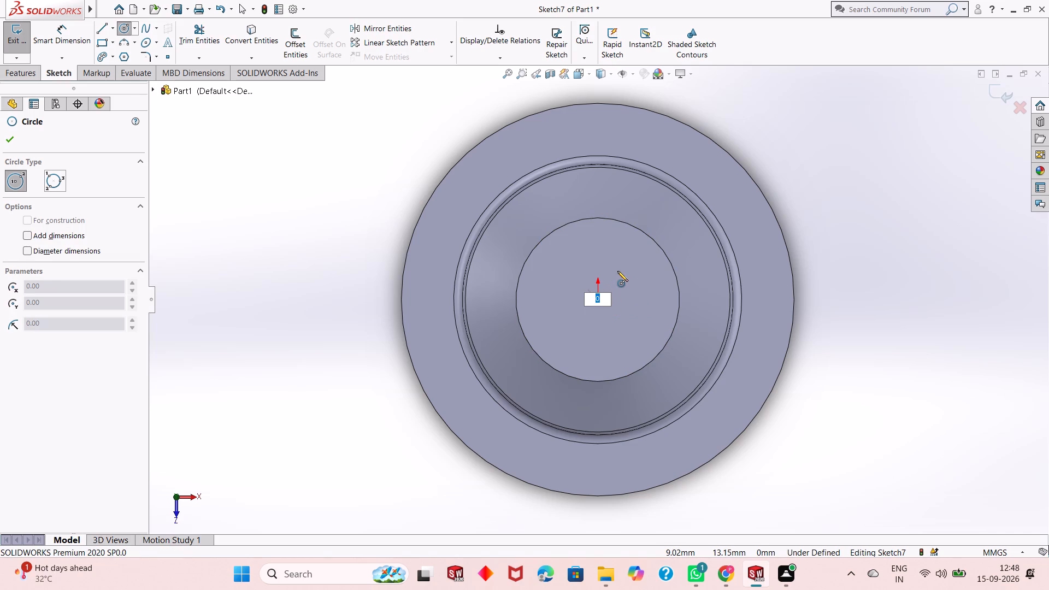
key("Escape")
key("c")
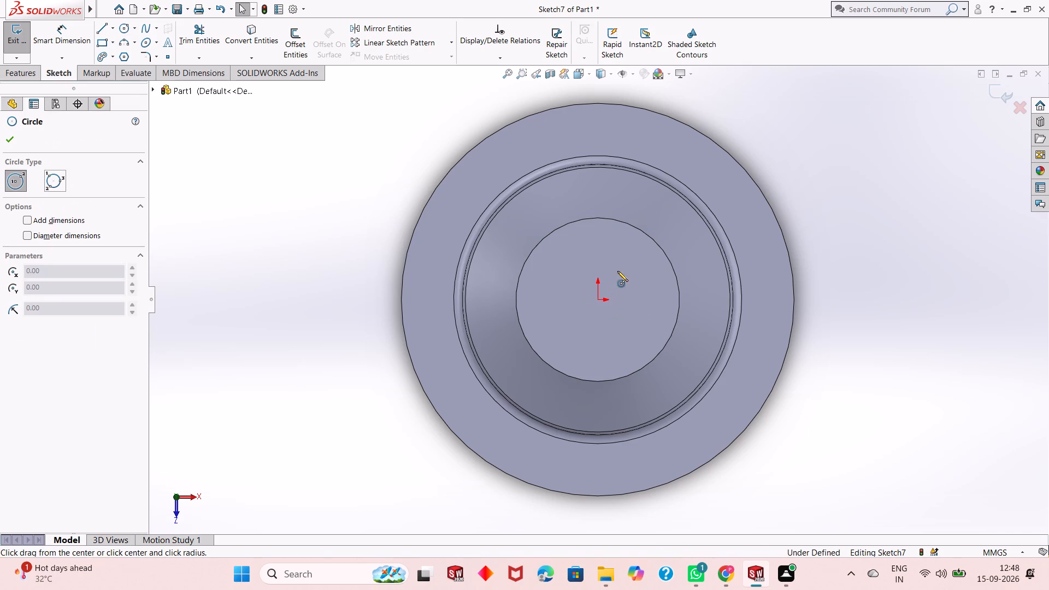
left_click(599, 300)
left_click(621, 276)
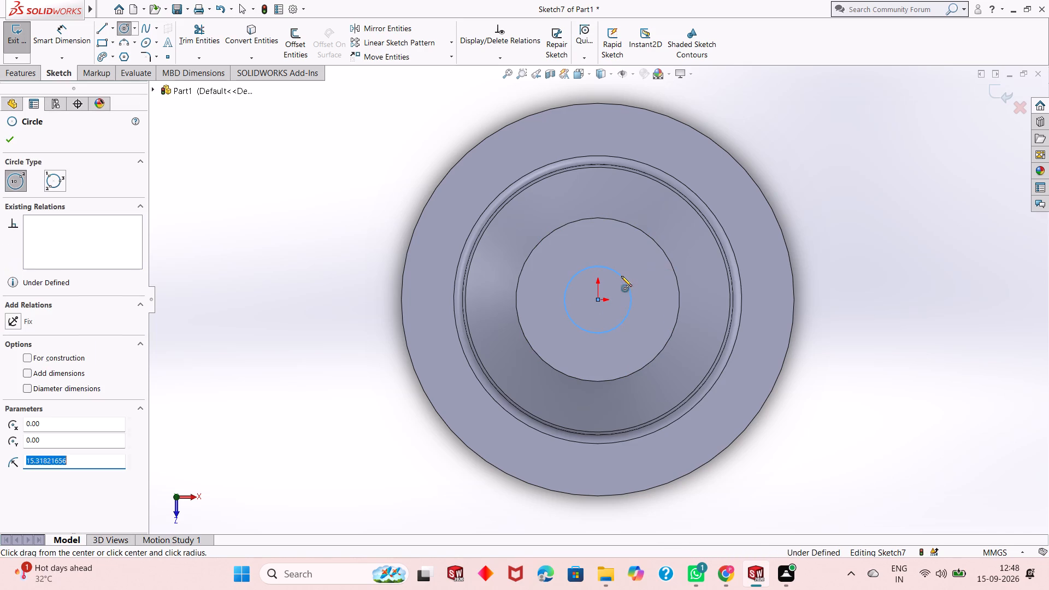
right_click(621, 276)
left_click(646, 282)
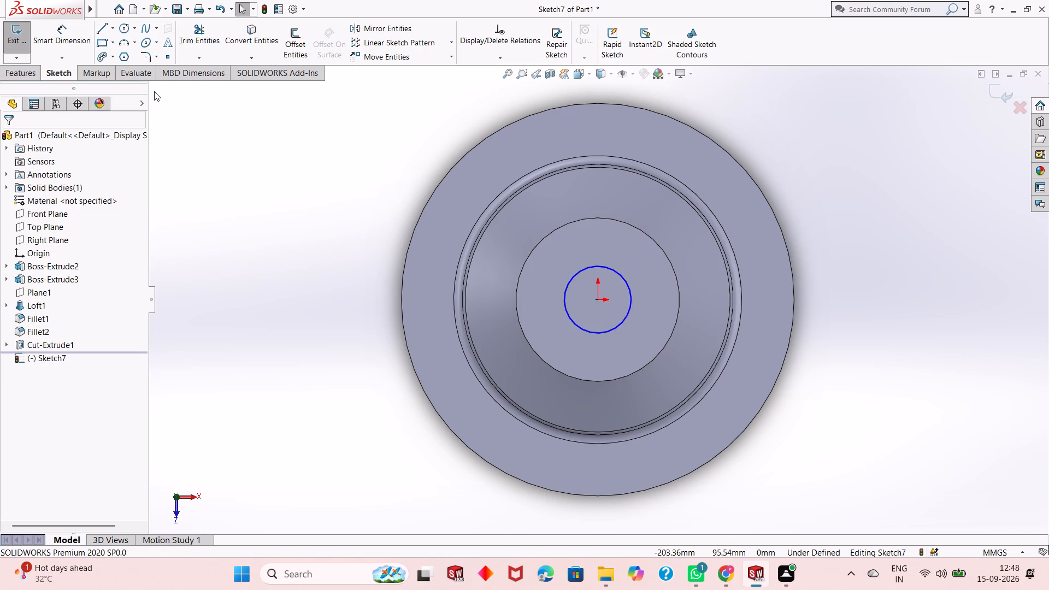
Dimension the circle on the recess floor to a 62 mm diameter.
left_click(62, 45)
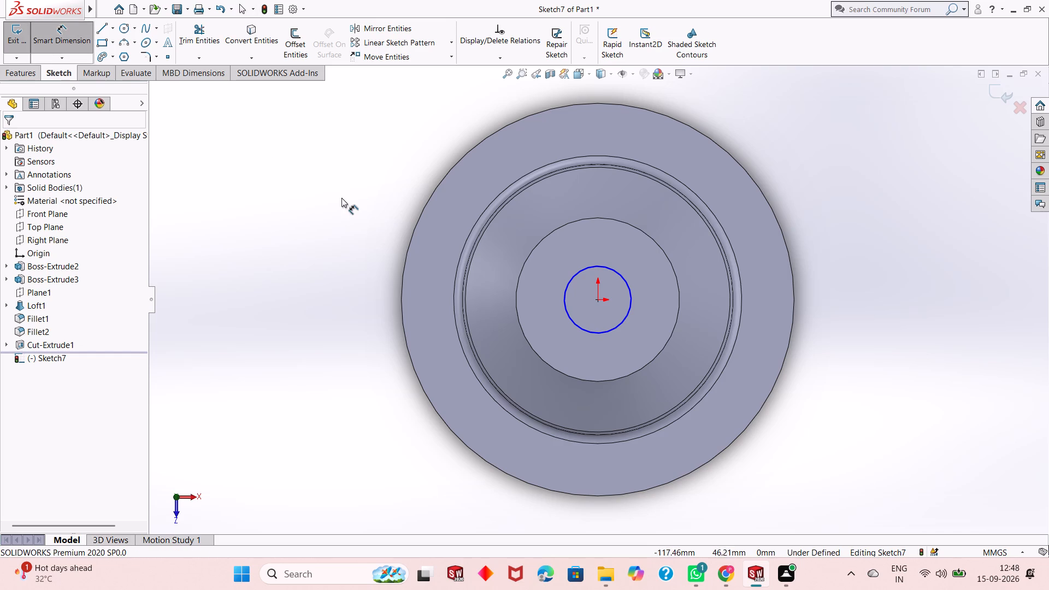
left_click(589, 329)
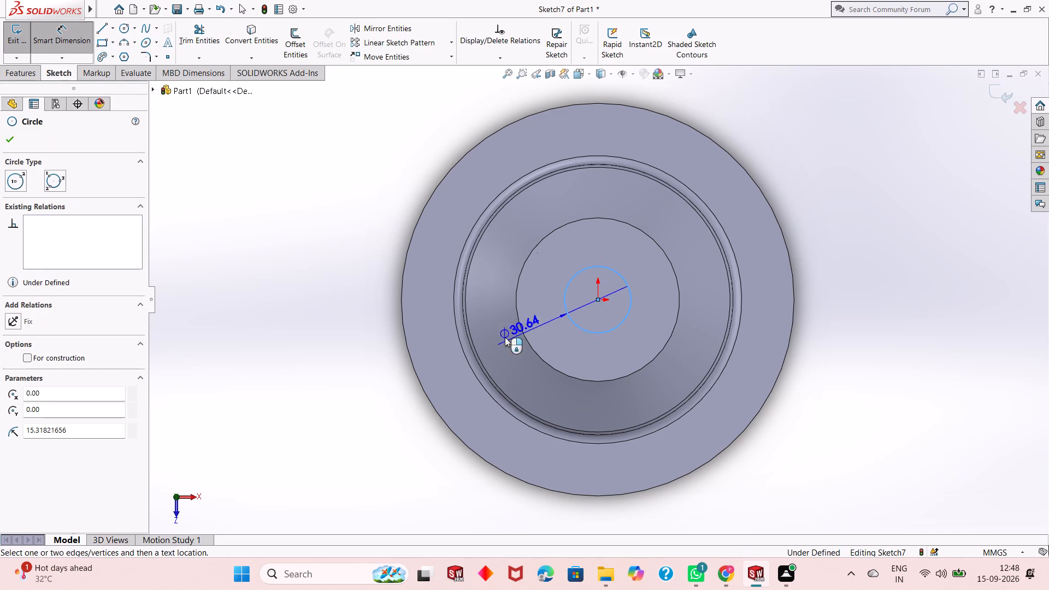
left_click(372, 417)
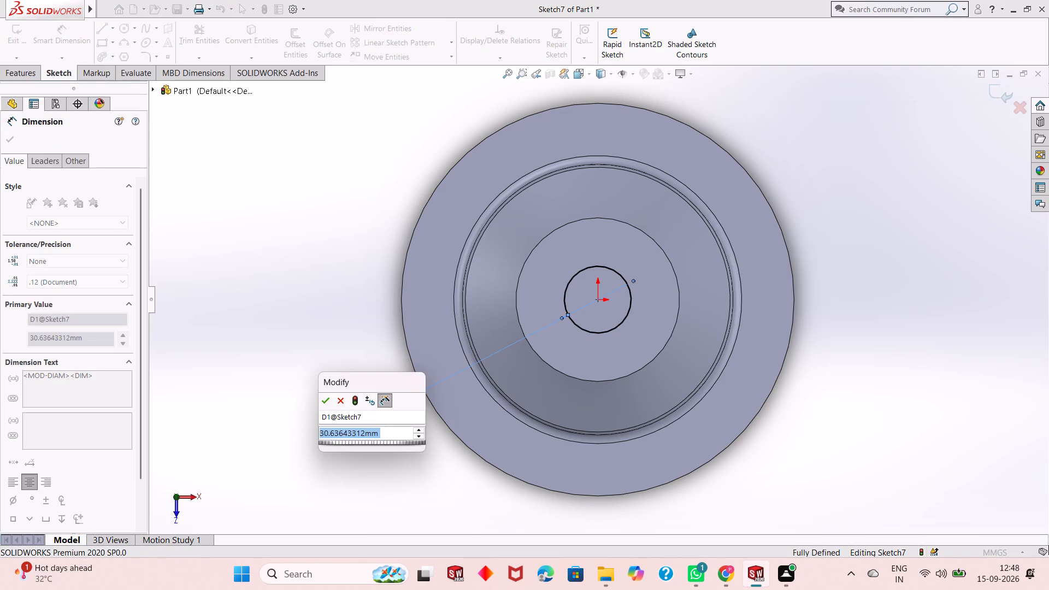
key("6")
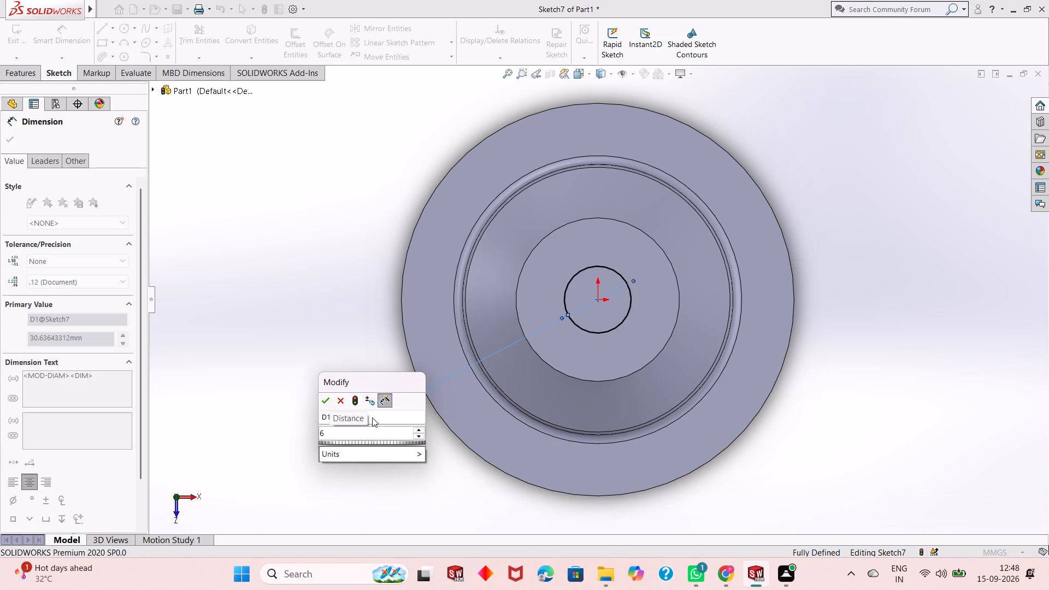
key("2")
key("Return")
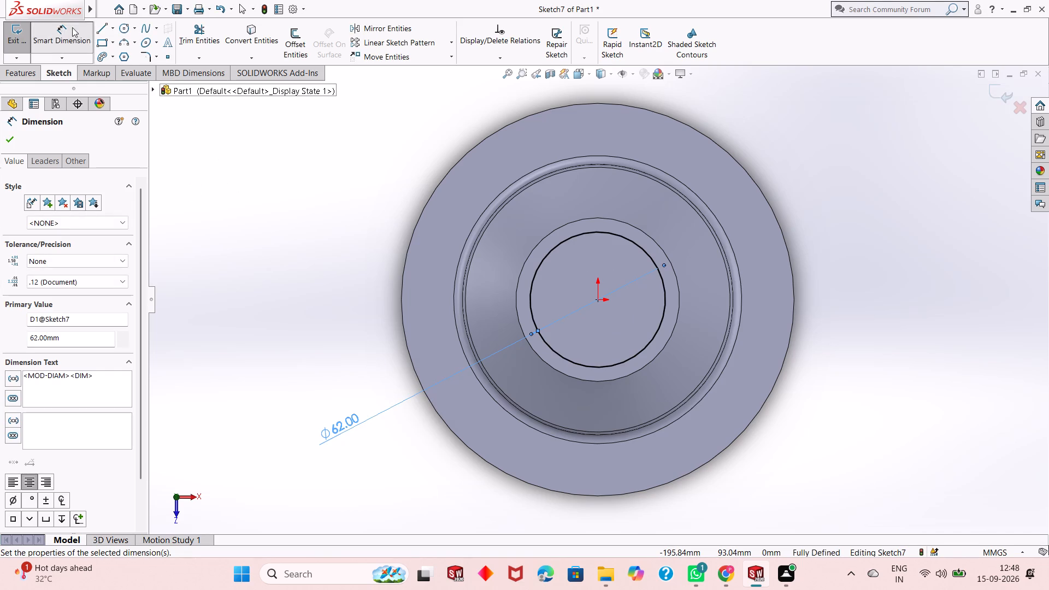
left_click(31, 77)
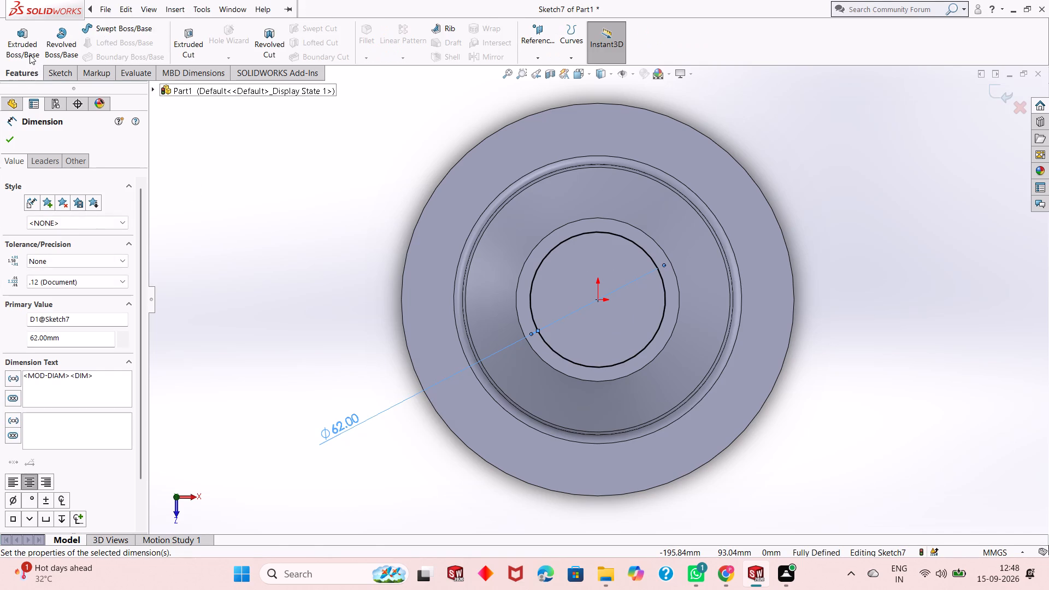
left_click(234, 227)
right_click(235, 227)
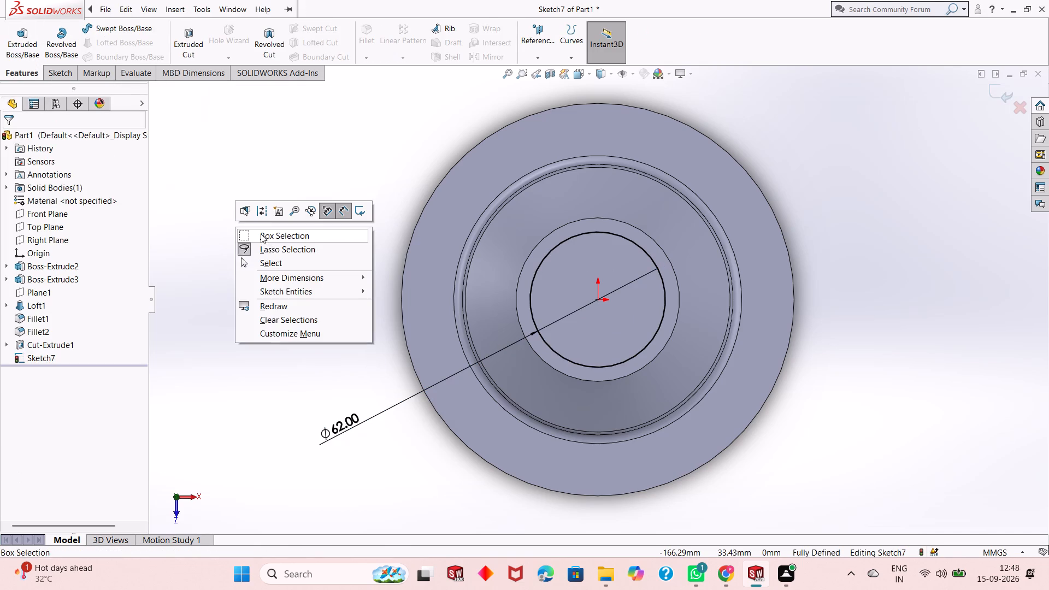
left_click(271, 256)
right_click(272, 257)
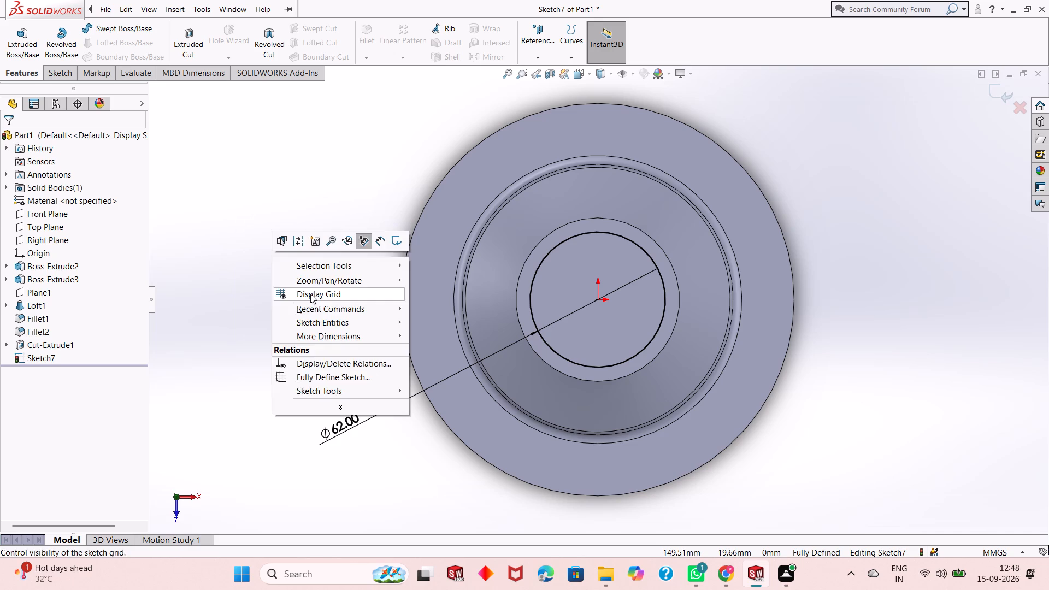
left_click(222, 179)
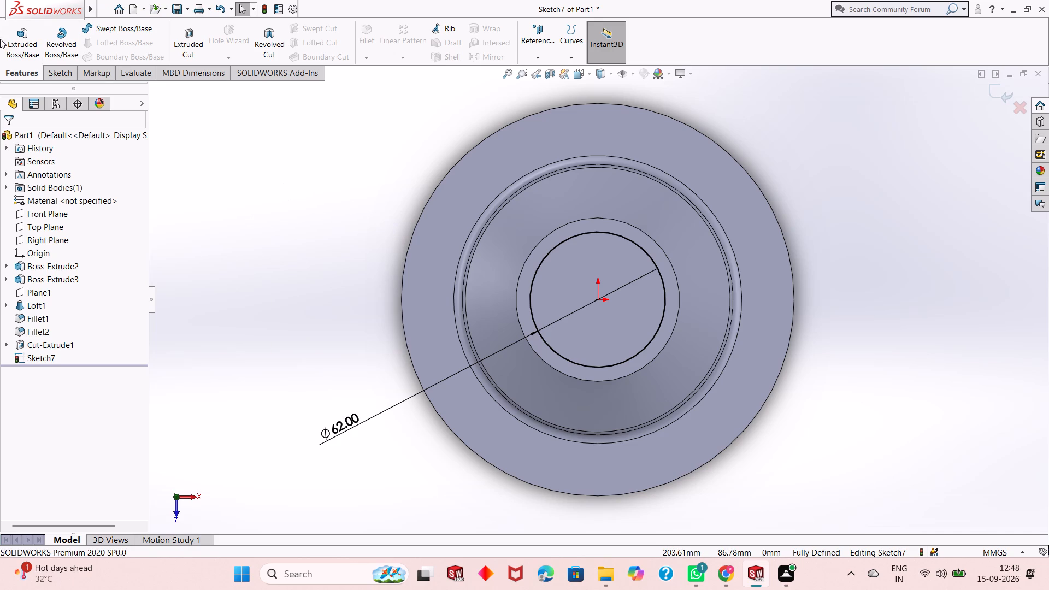
Cut the 62 mm circle 13 mm deep into the floor of the 75 mm recess with a blind extruded cut.
left_click(192, 44)
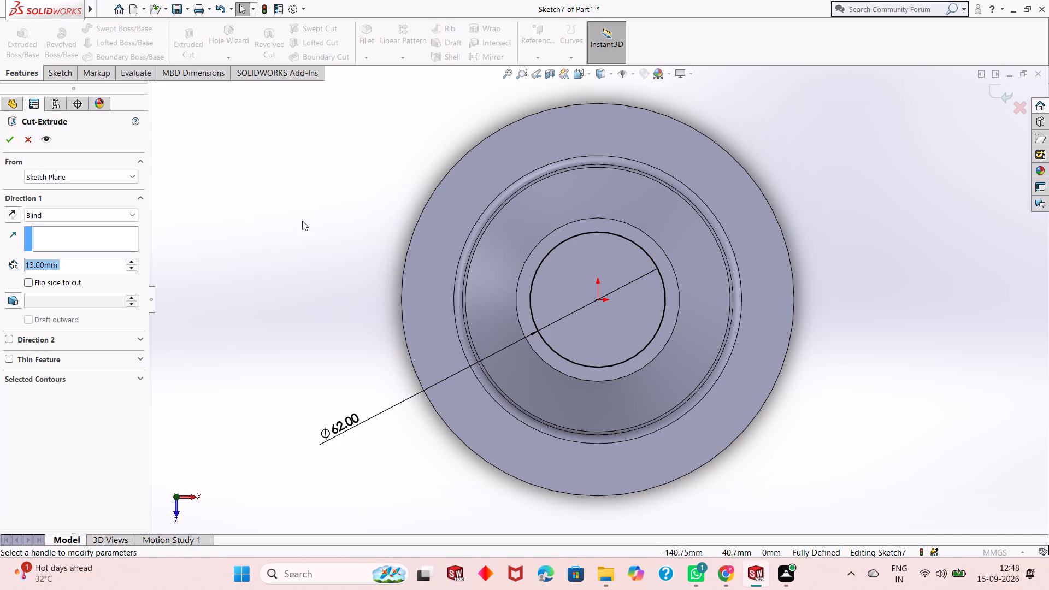
middle_click_drag(497, 268, 469, 209)
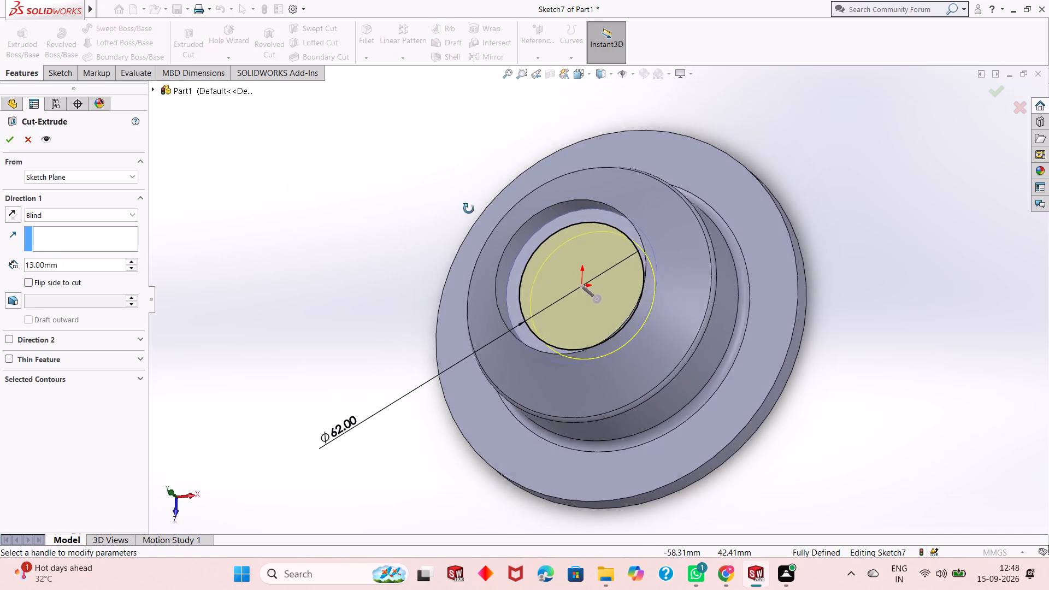
middle_click_drag(469, 209, 487, 178)
middle_click_drag(540, 327, 540, 320)
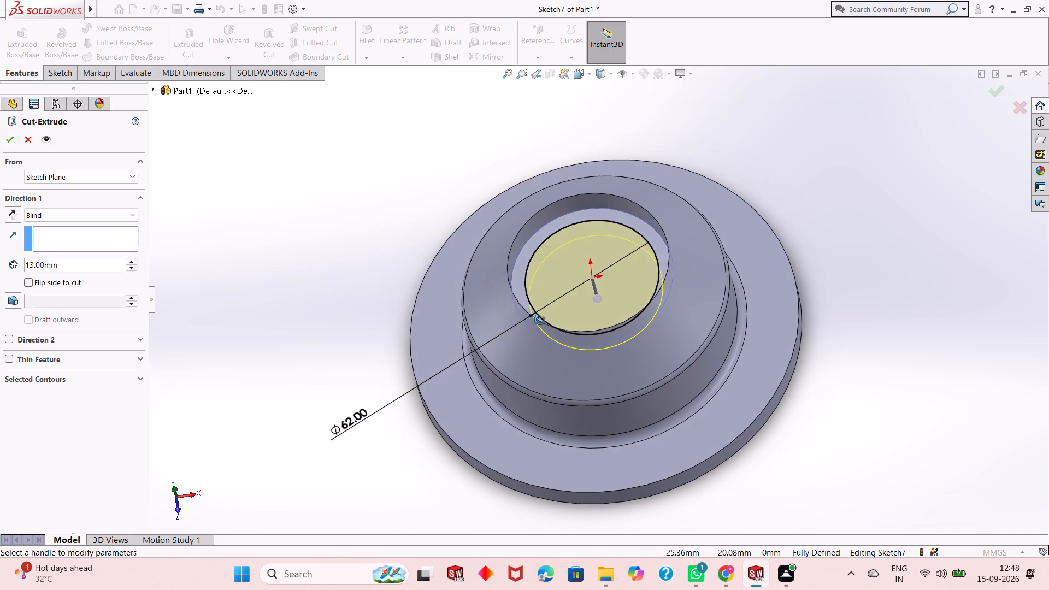
middle_click_drag(540, 320, 533, 279)
scroll(530, 276, "down", 1)
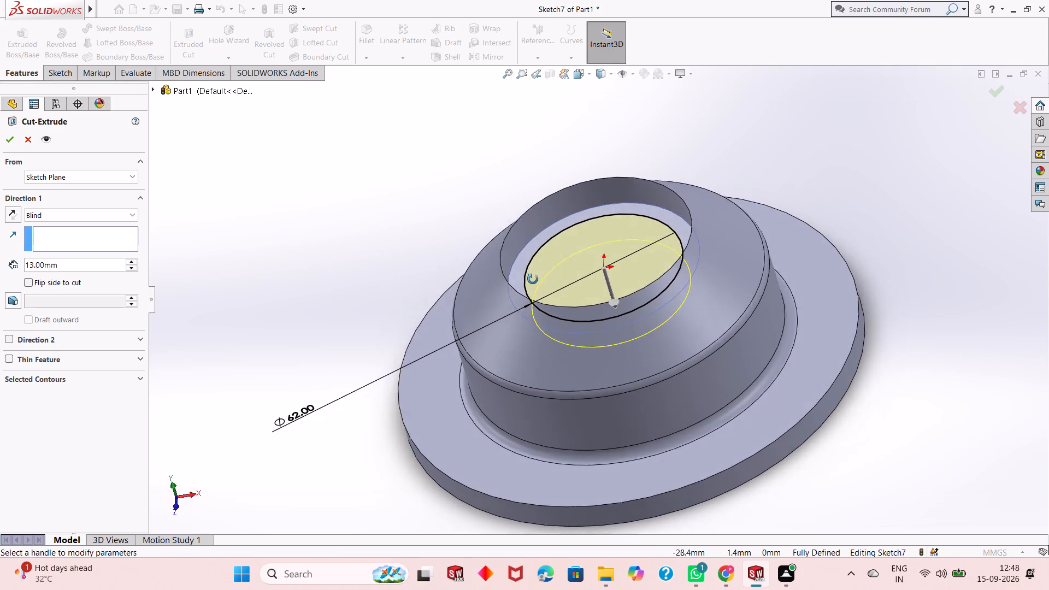
middle_click_drag(533, 279, 539, 288)
scroll(593, 262, "down", 4)
middle_click_drag(500, 272, 499, 272)
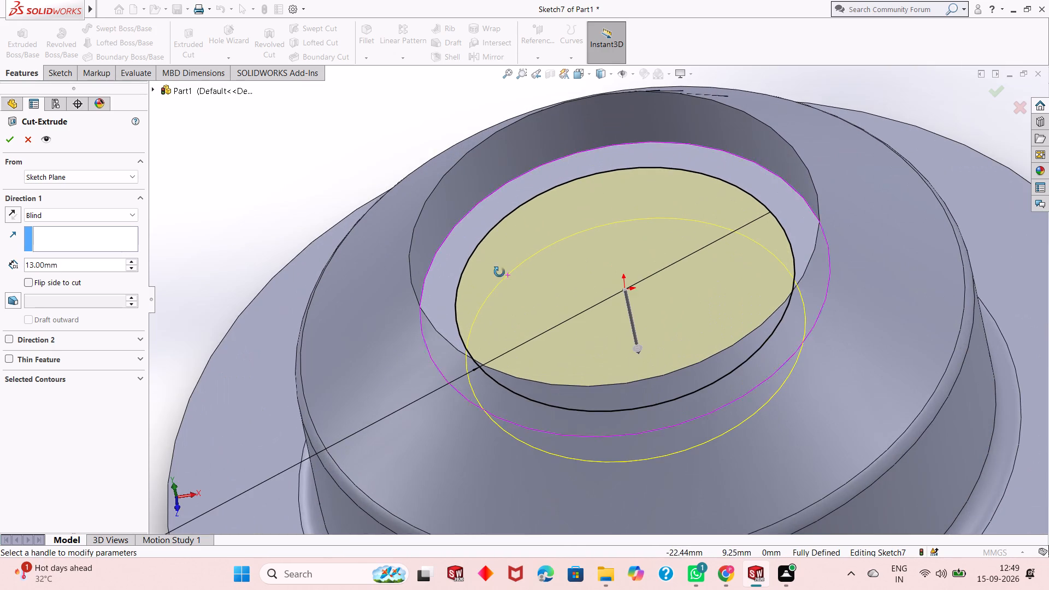
middle_click_drag(499, 272, 491, 304)
scroll(469, 279, "up", 1)
scroll(457, 268, "down", 4)
scroll(577, 336, "down", 4)
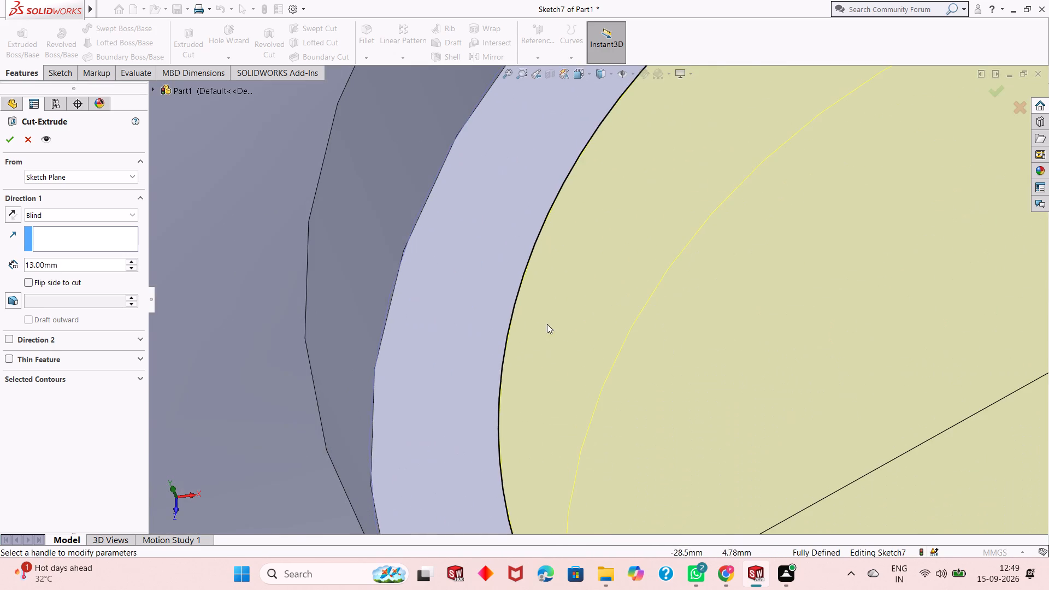
scroll(451, 293, "up", 9)
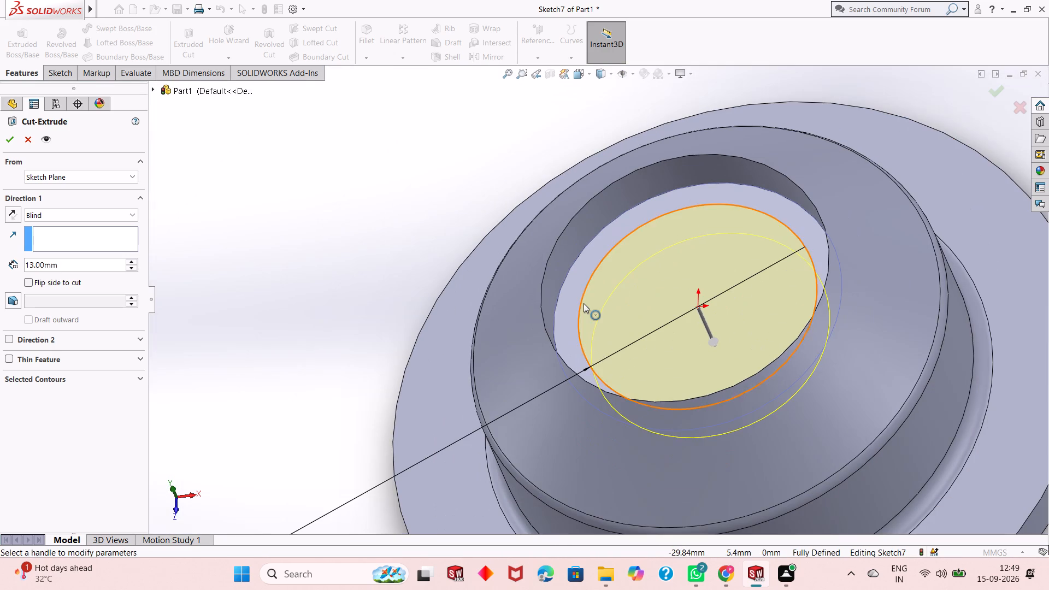
scroll(650, 329, "down", 2)
scroll(629, 326, "up", 1)
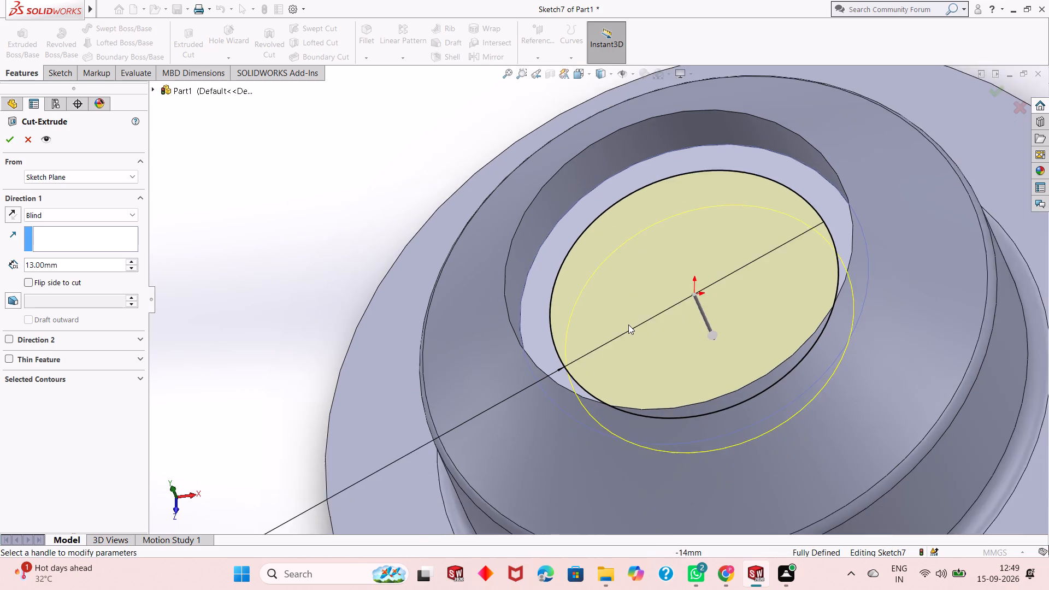
scroll(628, 324, "up", 2)
scroll(752, 327, "down", 2)
scroll(659, 306, "up", 1)
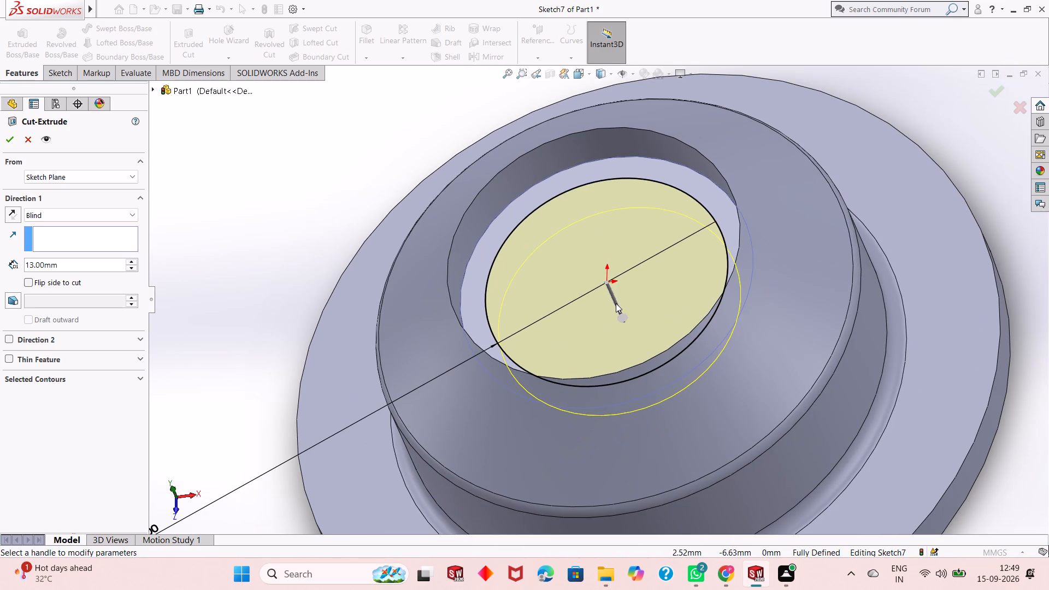
scroll(610, 298, "up", 2)
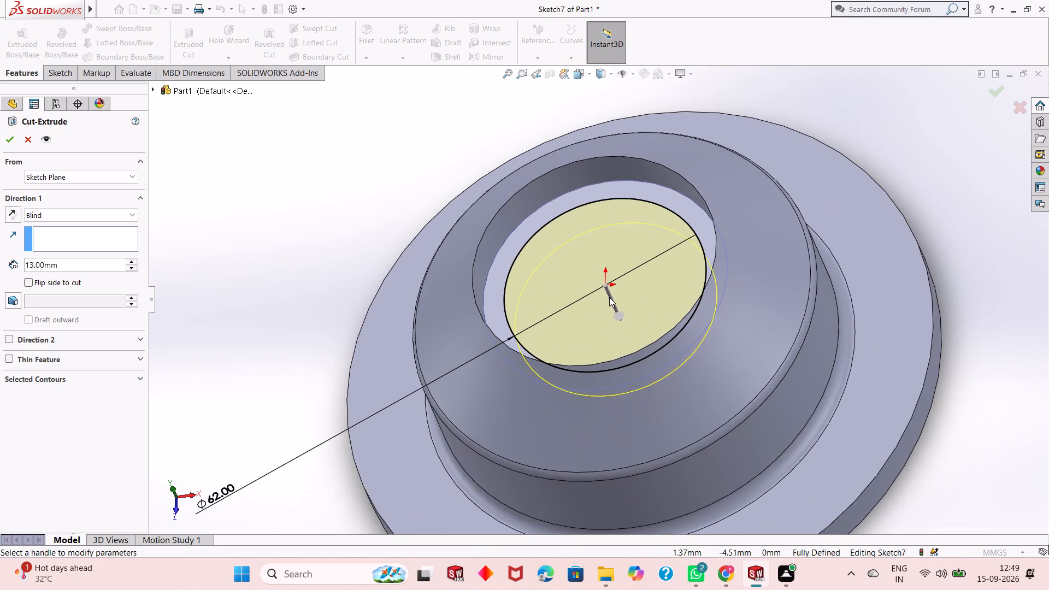
scroll(609, 297, "up", 1)
middle_click_drag(668, 303, 680, 350)
scroll(659, 304, "down", 3)
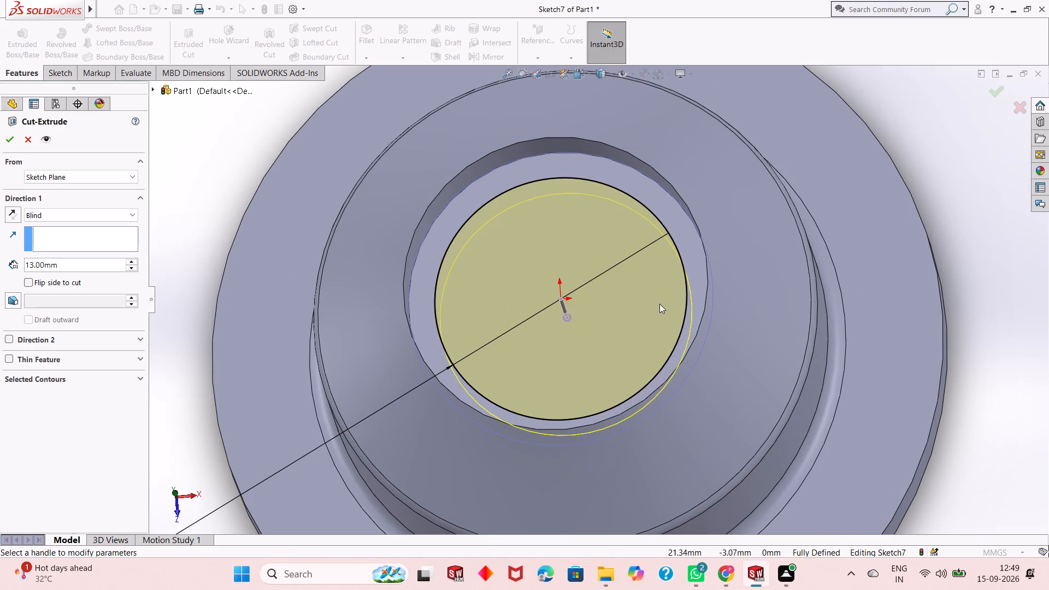
scroll(553, 306, "down", 1)
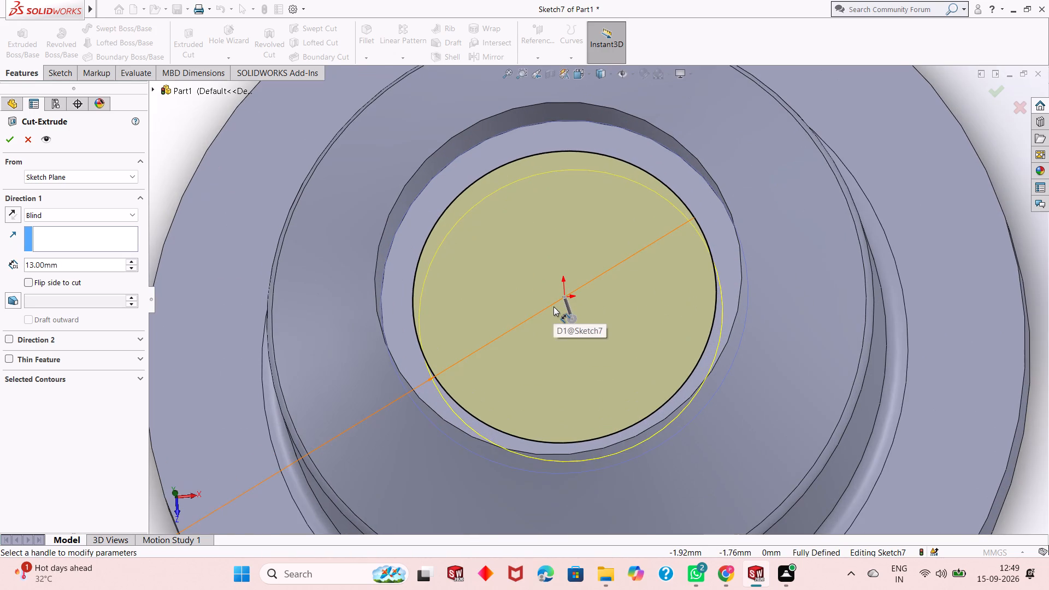
scroll(553, 308, "up", 2)
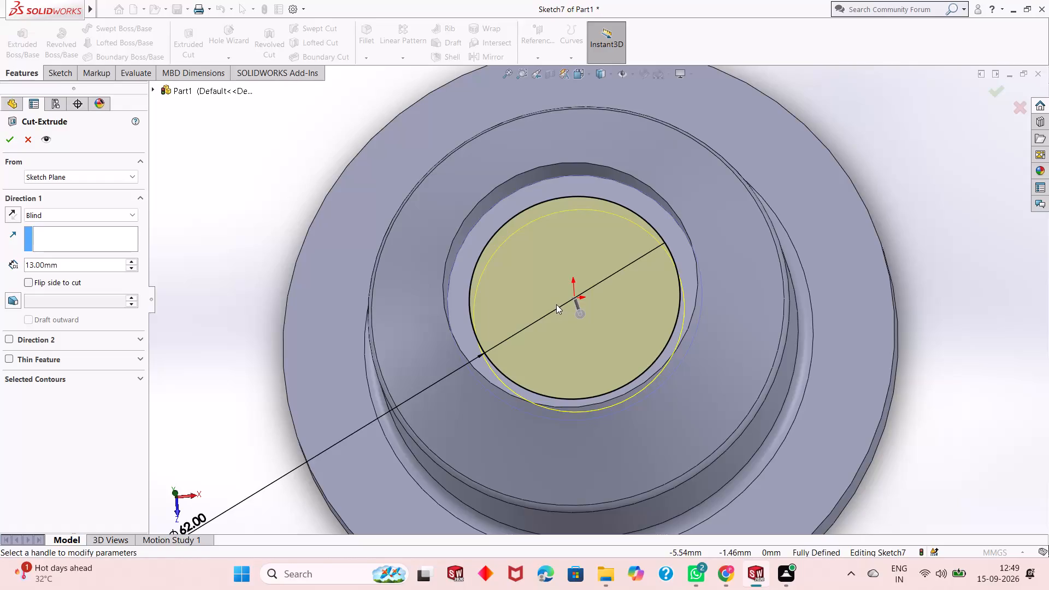
scroll(554, 306, "down", 1)
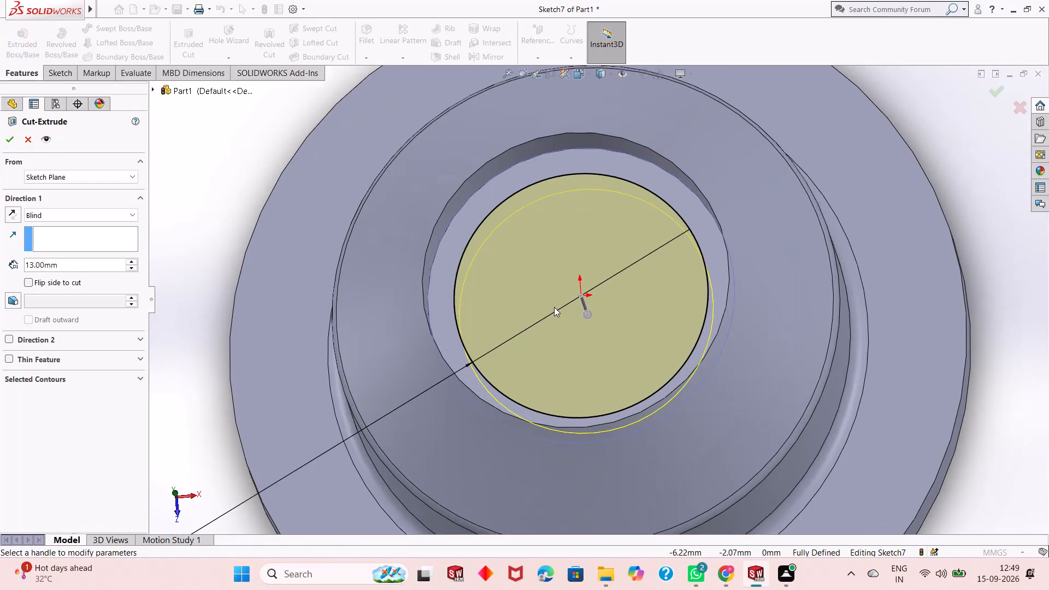
scroll(554, 307, "up", 1)
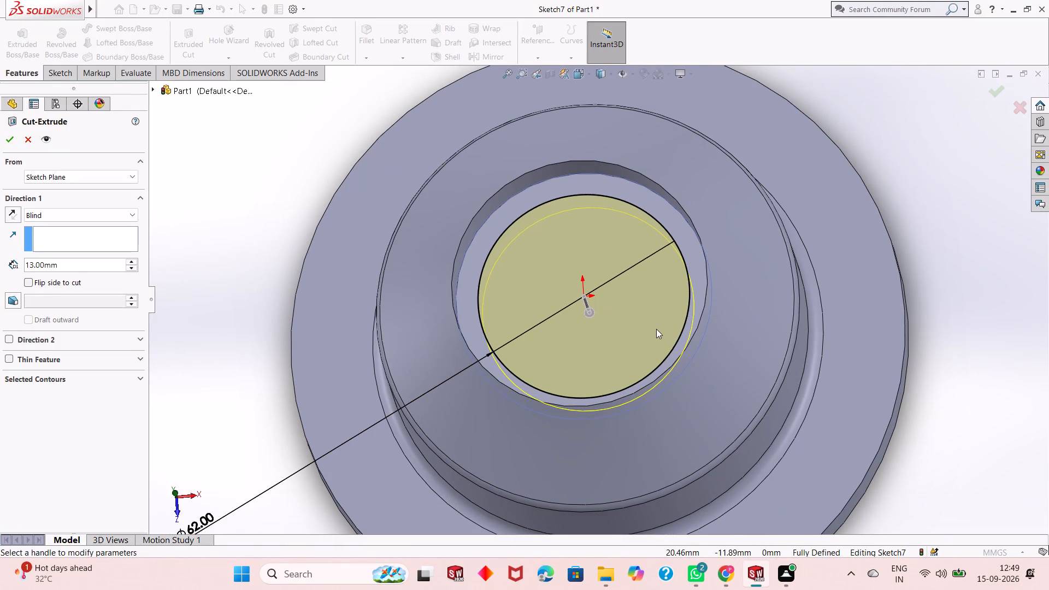
key("1")
key("3")
scroll(656, 329, "up", 1)
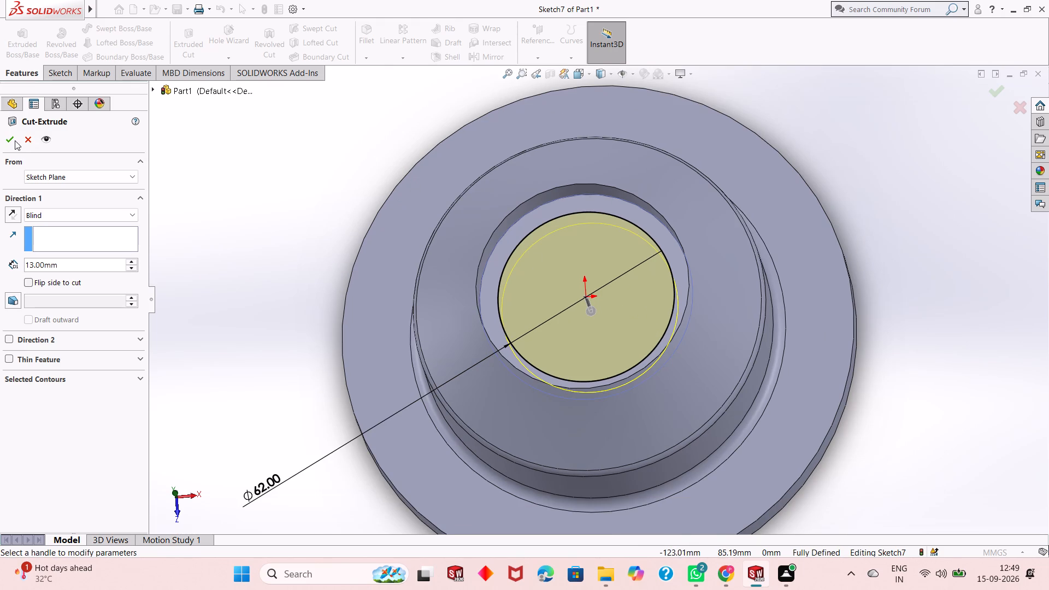
left_click(13, 142)
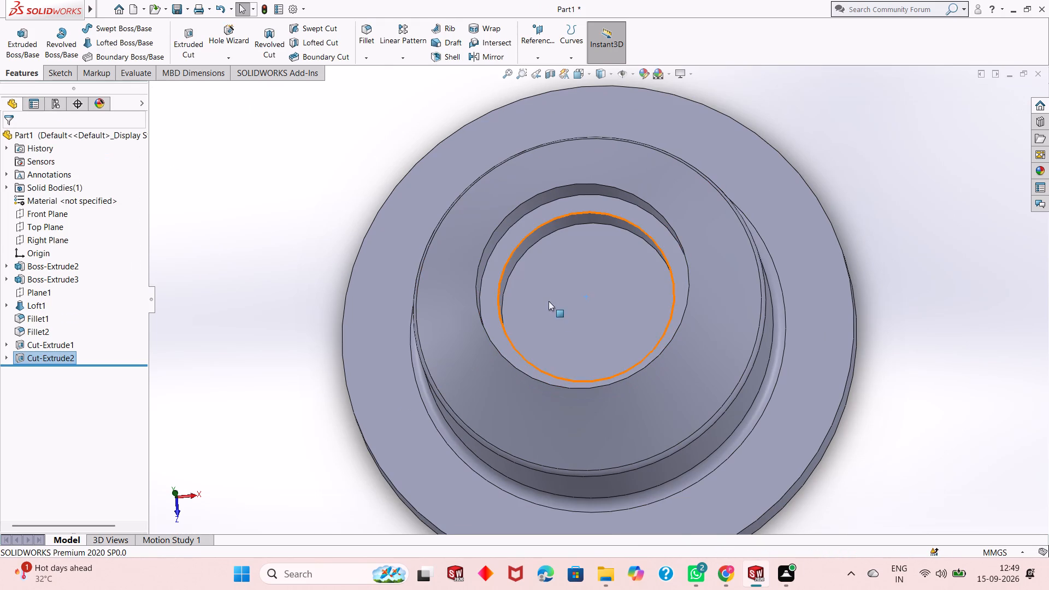
key("Escape")
key("Escape")
Examine the stepped circular recess in the loft's top and its inner floor from several angles.
middle_click_drag(557, 331, 528, 287)
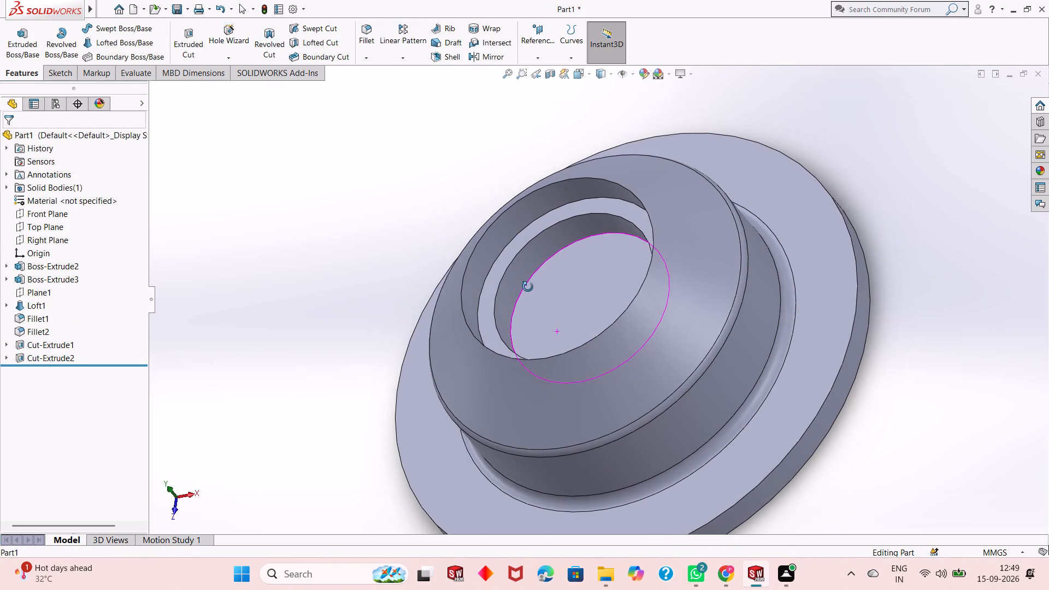
middle_click_drag(528, 287, 527, 287)
scroll(526, 288, "down", 3)
scroll(523, 288, "up", 2)
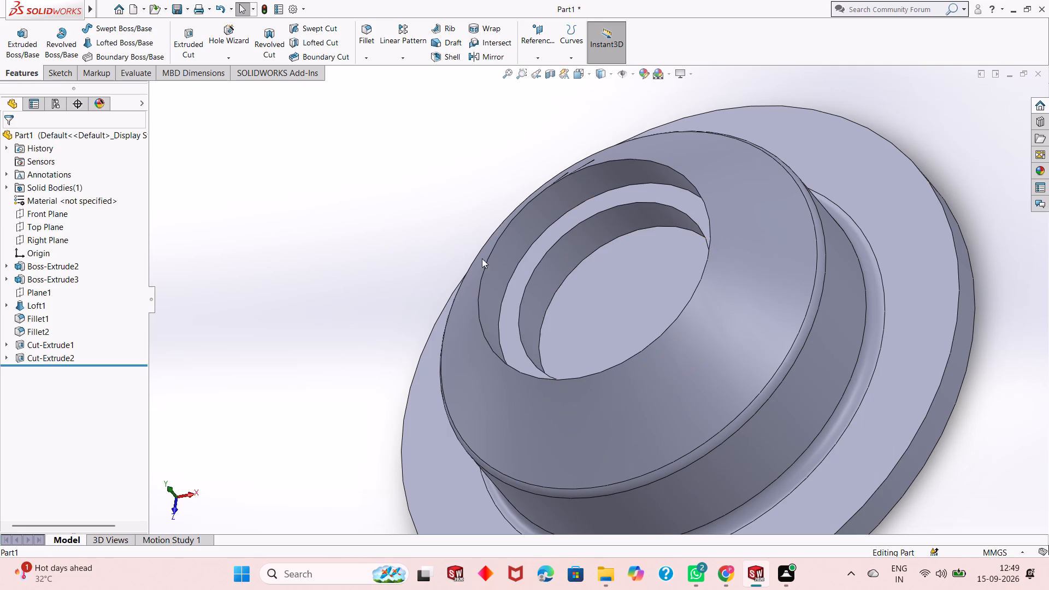
scroll(649, 272, "down", 3)
middle_click_drag(601, 273, 620, 302)
scroll(590, 286, "down", 3)
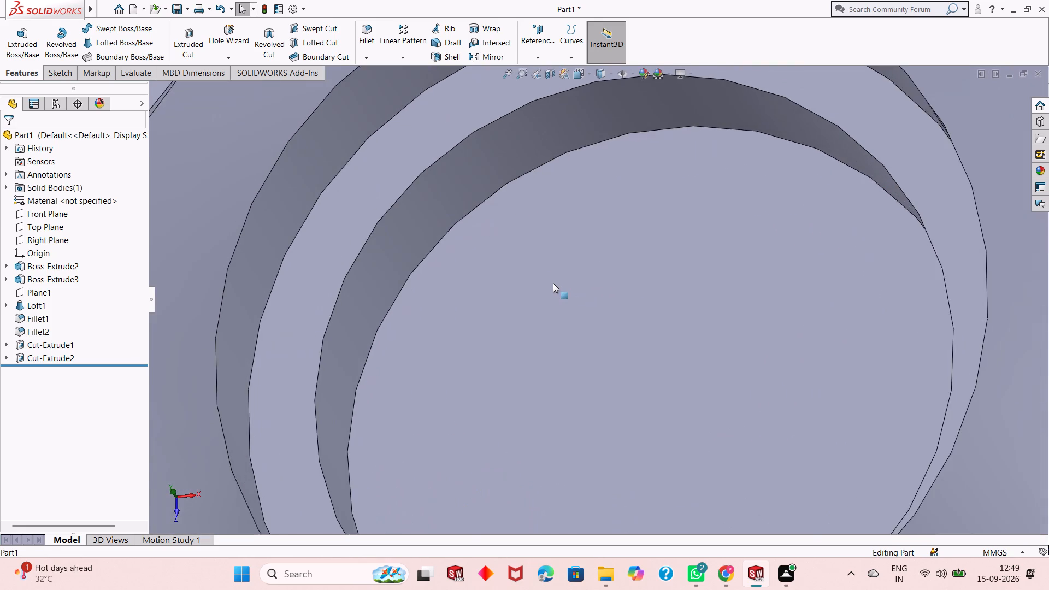
scroll(553, 283, "up", 4)
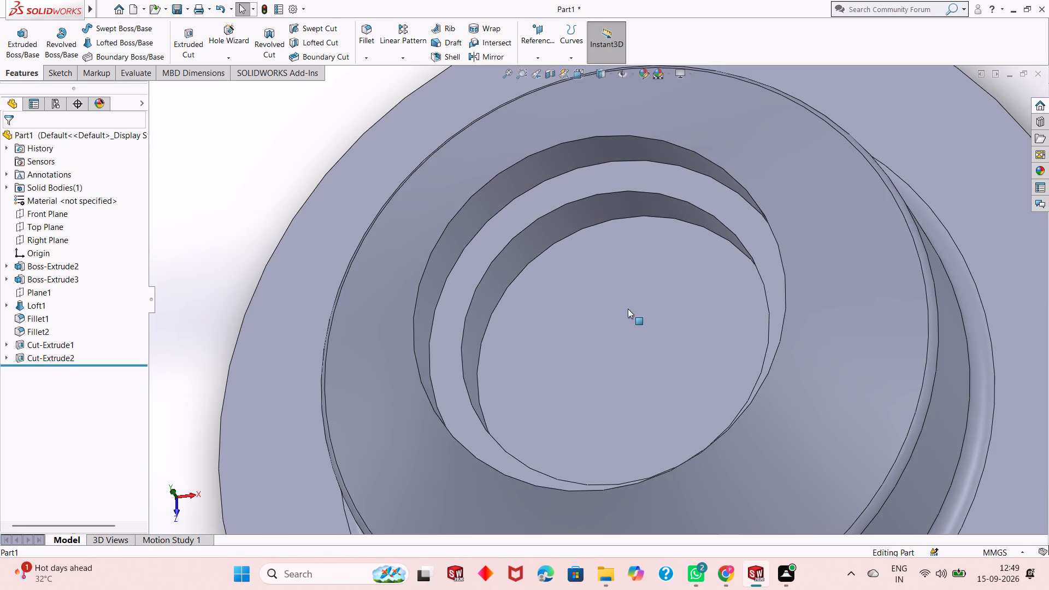
middle_click_drag(576, 275, 584, 306)
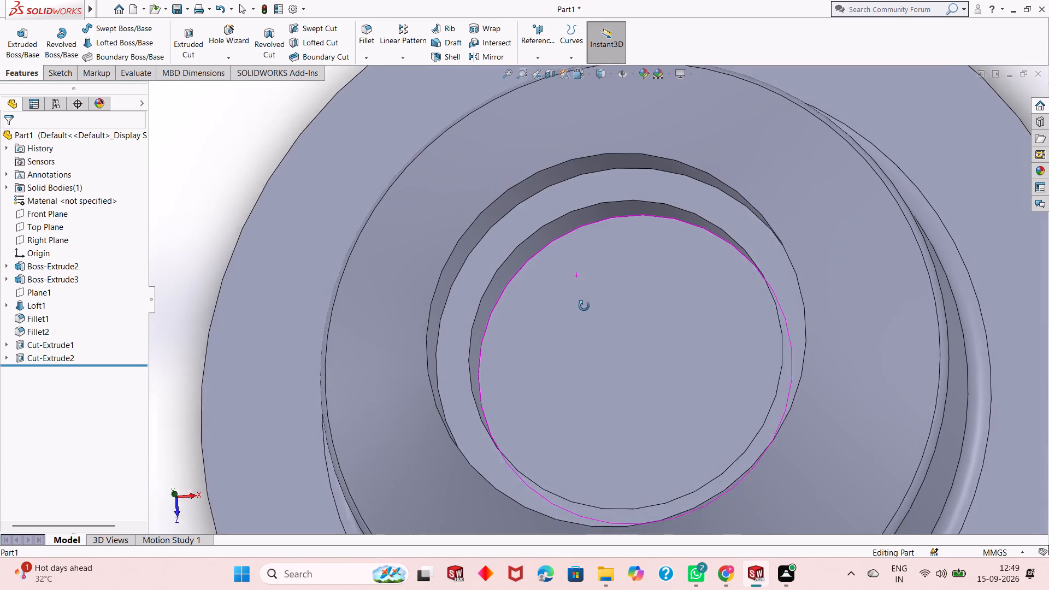
middle_click_drag(584, 306, 586, 312)
scroll(677, 285, "down", 1)
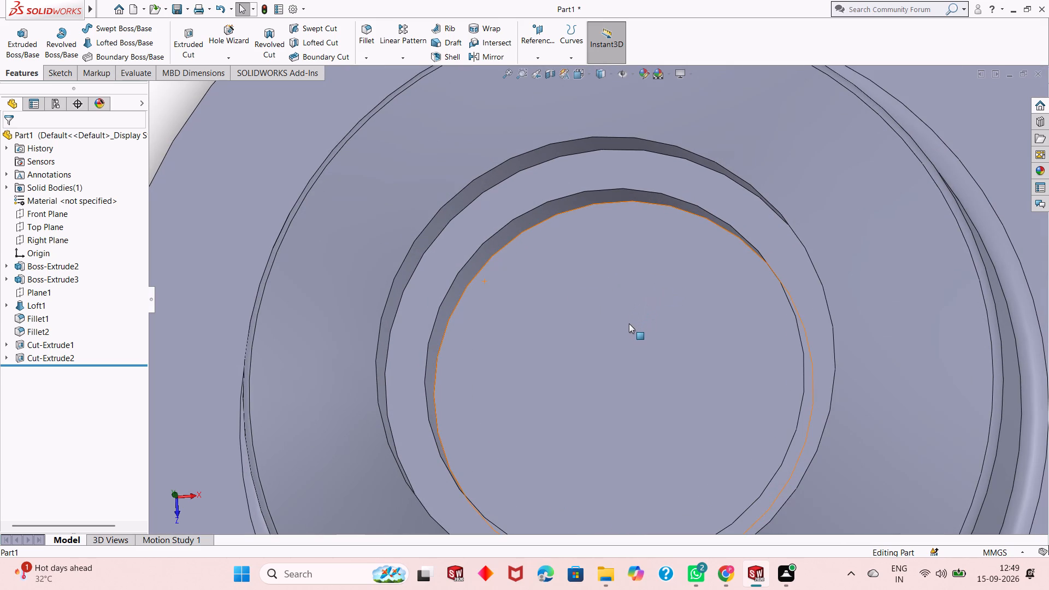
scroll(590, 337, "up", 3)
middle_click_drag(651, 324, 621, 344)
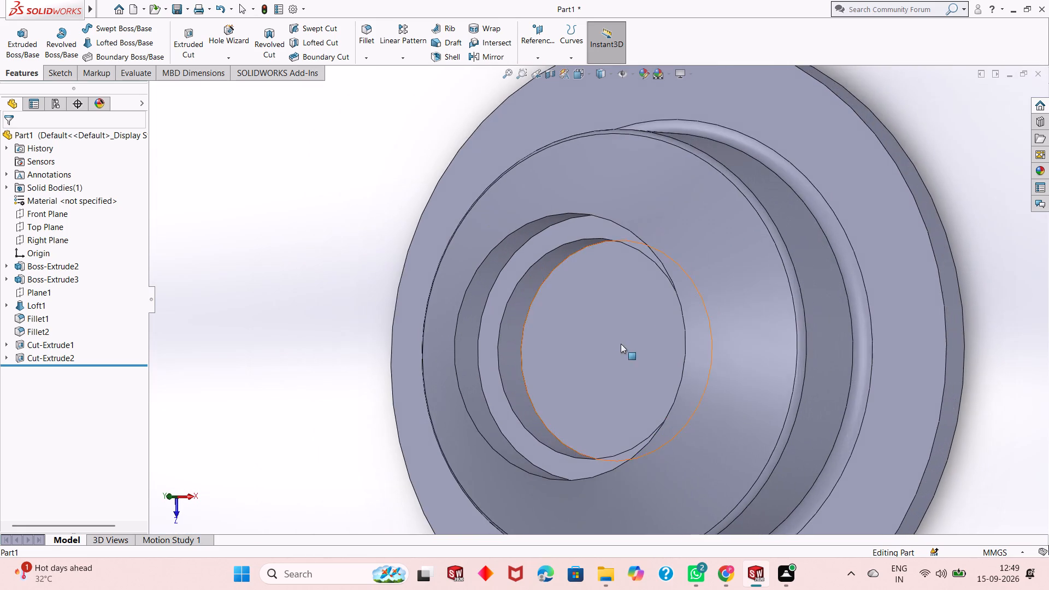
scroll(594, 330, "down", 3)
scroll(591, 330, "up", 3)
middle_click_drag(593, 317, 608, 316)
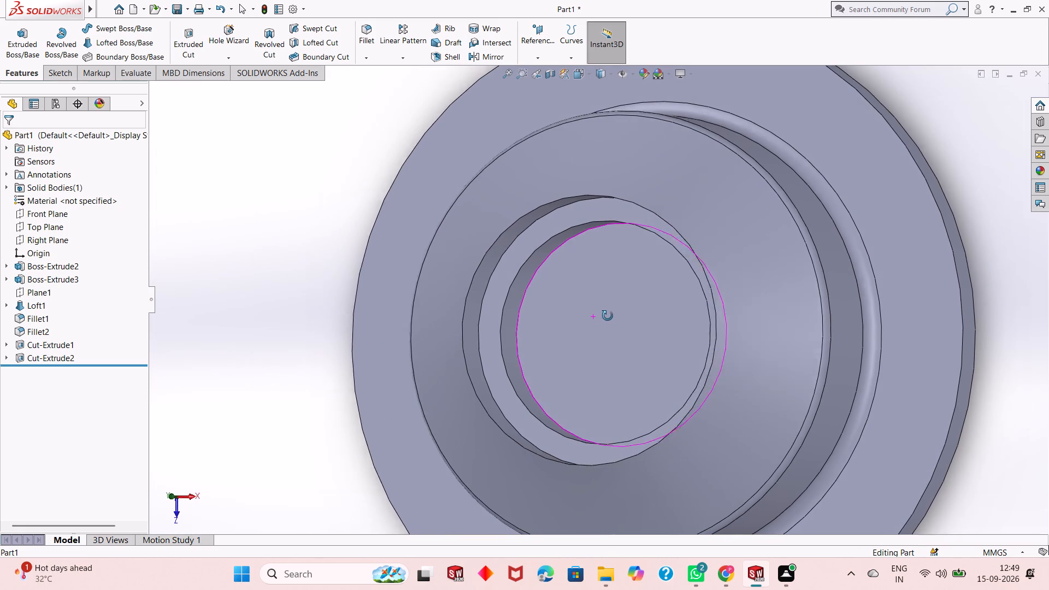
middle_click_drag(608, 316, 575, 315)
scroll(557, 307, "down", 3)
scroll(555, 307, "up", 1)
middle_click_drag(555, 307, 587, 314)
scroll(580, 309, "up", 5)
scroll(700, 334, "down", 2)
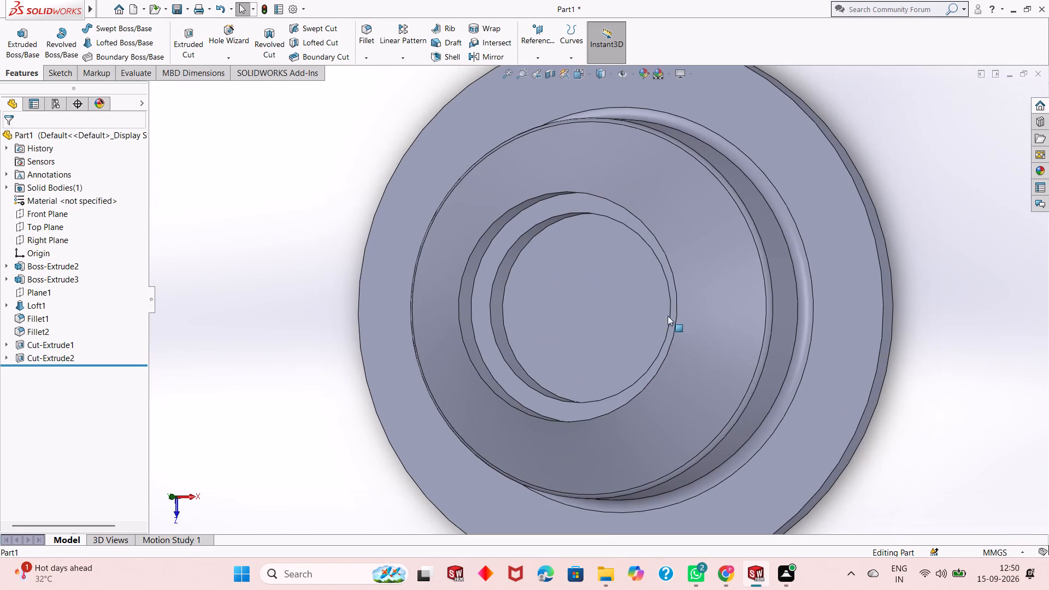
middle_click_drag(626, 306, 698, 299)
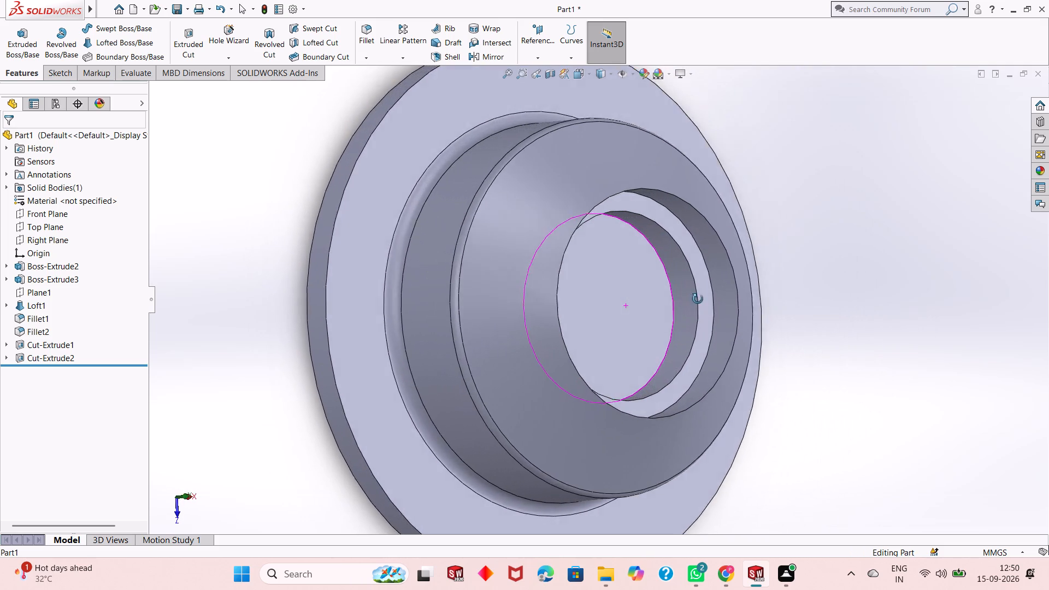
middle_click_drag(698, 299, 606, 301)
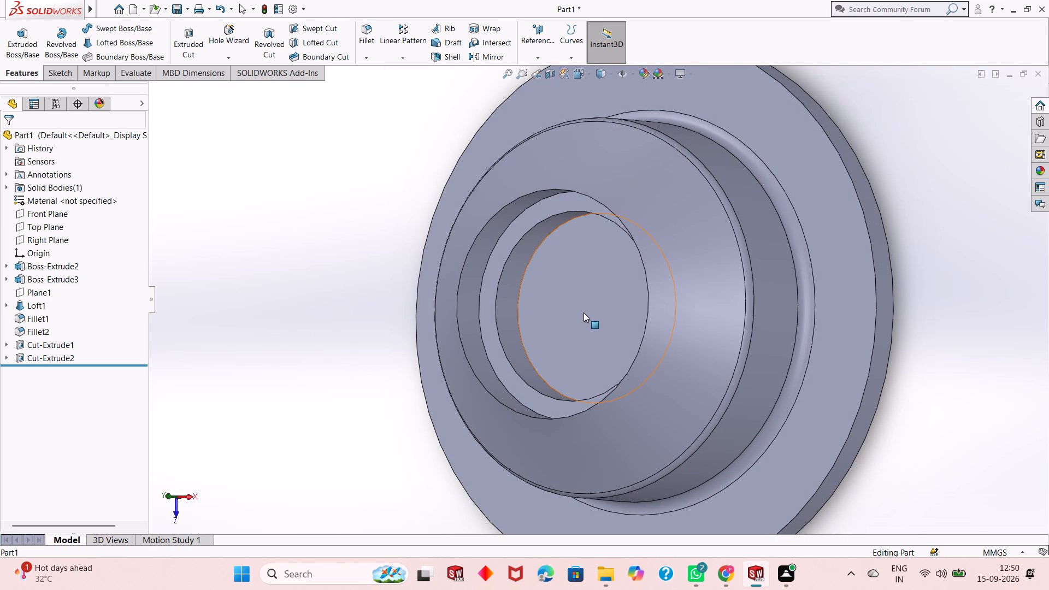
scroll(584, 312, "down", 2)
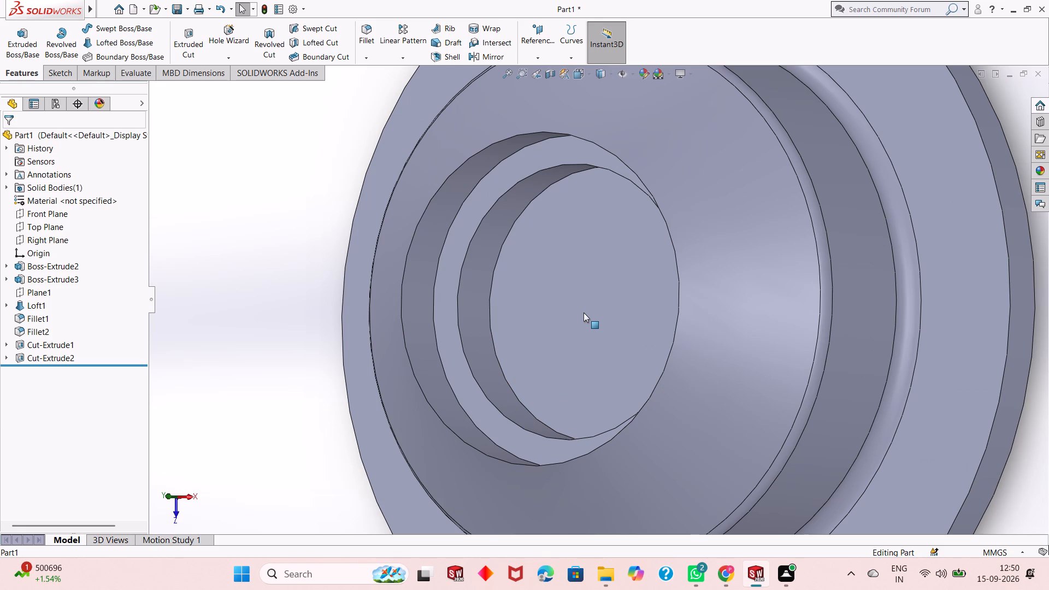
middle_click_drag(566, 321, 601, 322)
middle_click_drag(598, 318, 567, 328)
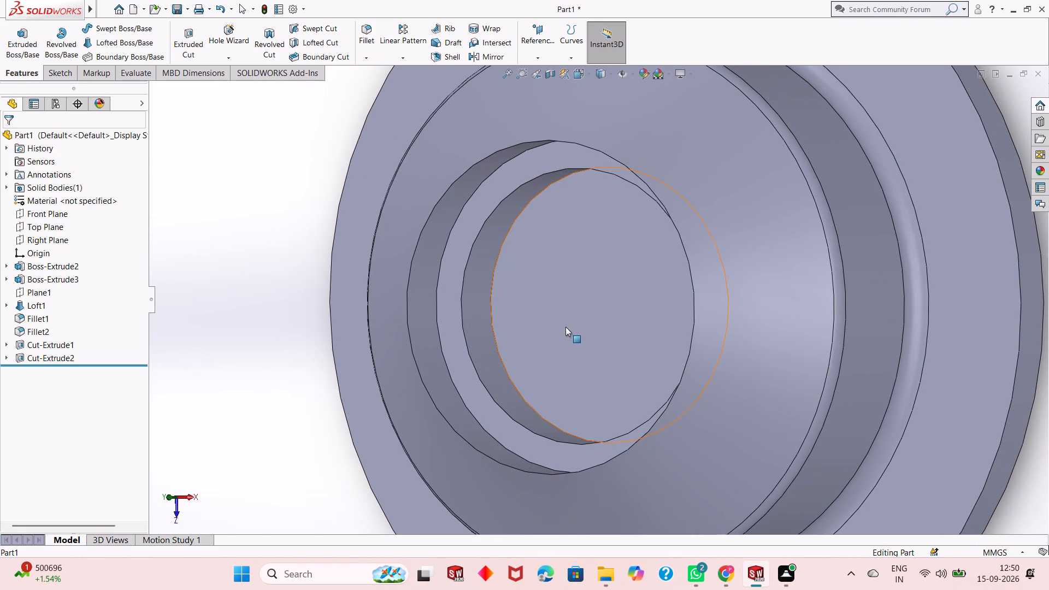
scroll(564, 323, "up", 4)
middle_click_drag(602, 296, 611, 300)
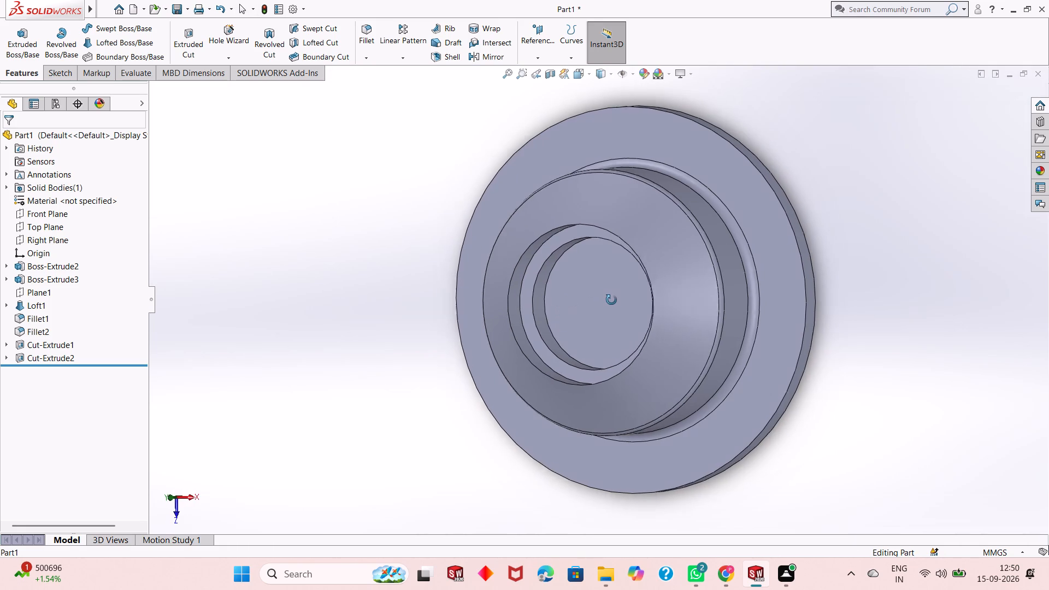
middle_click_drag(611, 300, 610, 300)
scroll(605, 298, "down", 3)
middle_click_drag(597, 300, 604, 303)
scroll(604, 303, "up", 1)
scroll(591, 285, "down", 2)
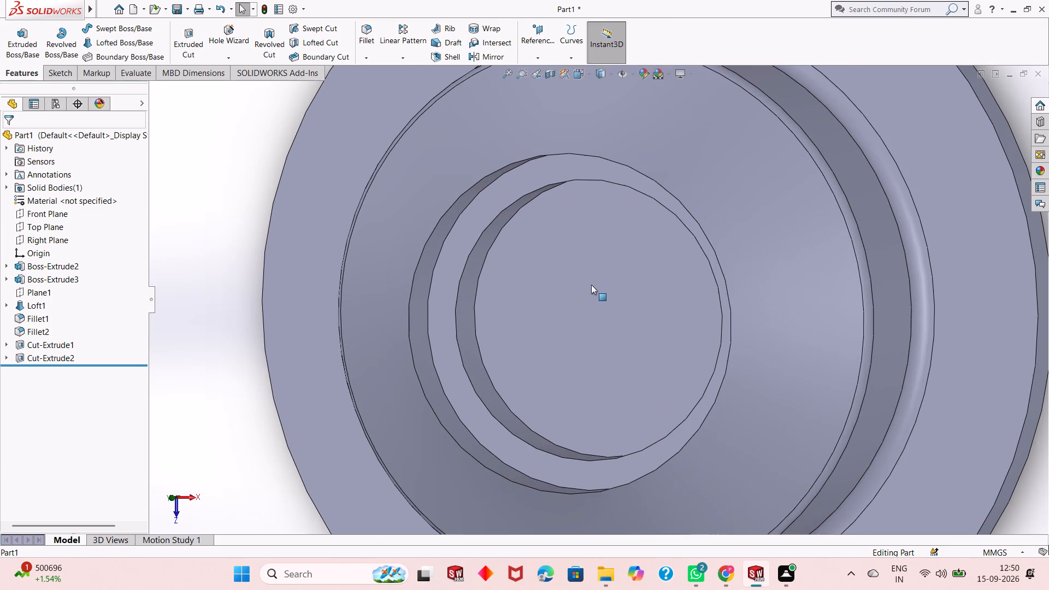
Start a new sketch on the floor of the 62 mm recess and view it face-on.
left_click(603, 297)
left_click(654, 265)
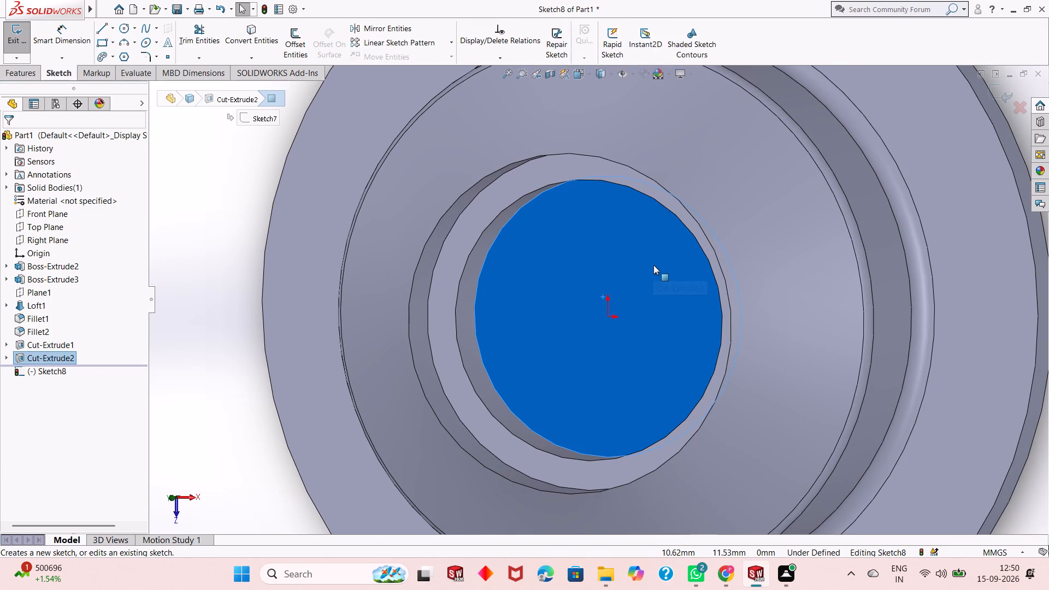
key("ctrl+8")
key("Escape")
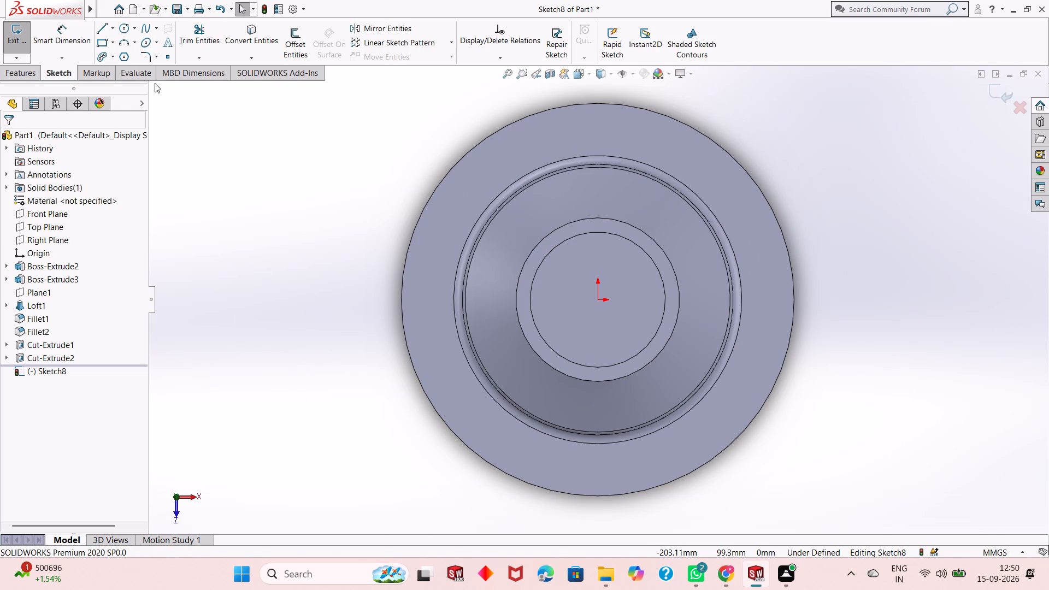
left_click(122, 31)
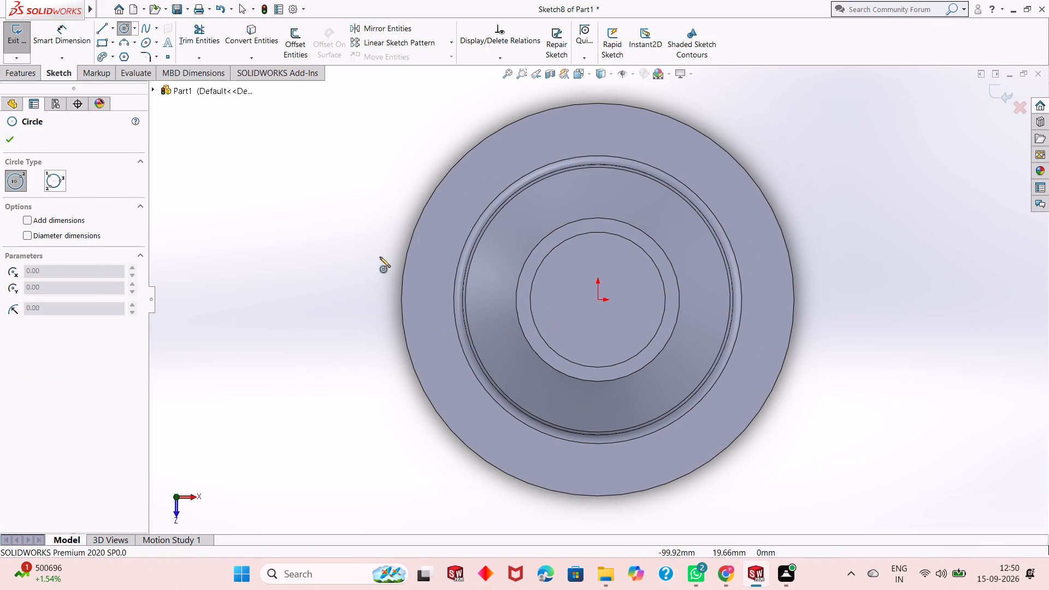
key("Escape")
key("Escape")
Examine the stepped 75 mm and 62 mm recess, its walls and its inner floor from several angles and distances.
scroll(481, 320, "down", 1)
middle_click_drag(482, 322, 445, 295)
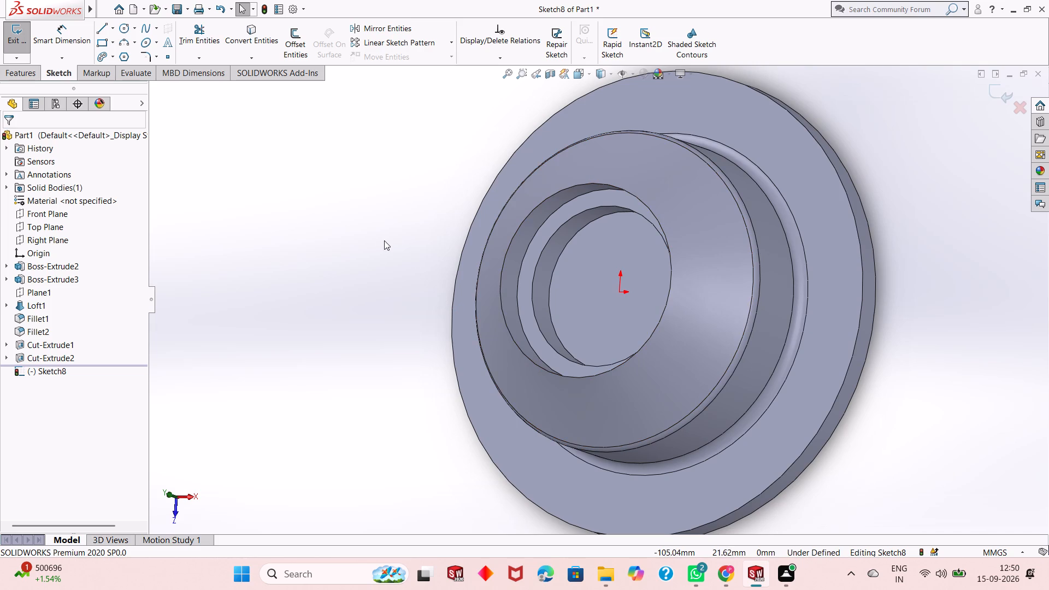
middle_click_drag(605, 305, 610, 311)
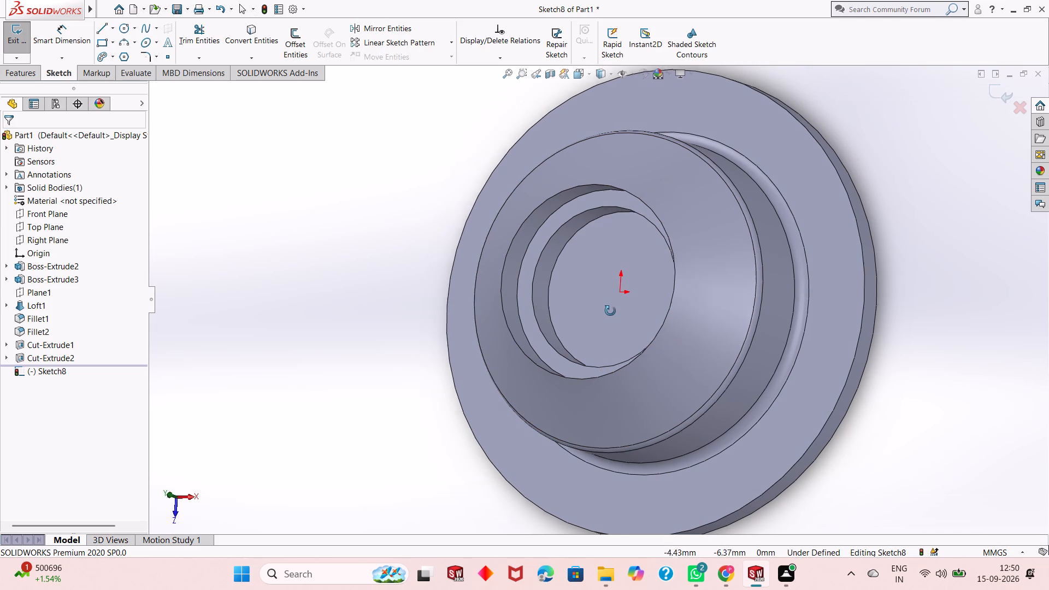
middle_click_drag(610, 311, 614, 317)
scroll(627, 284, "down", 1)
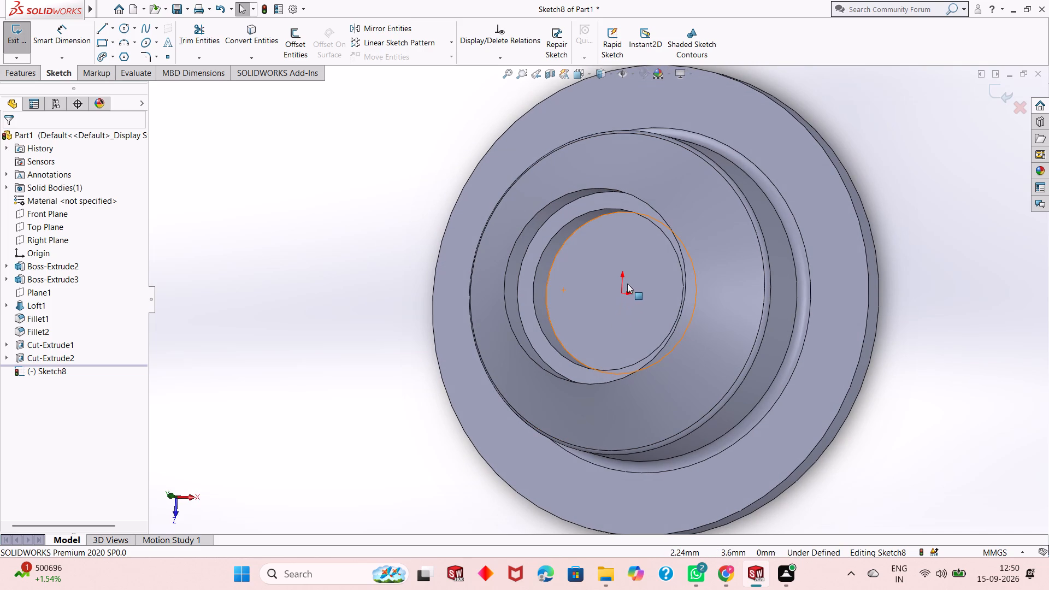
scroll(623, 285, "up", 1)
middle_click_drag(610, 297, 615, 301)
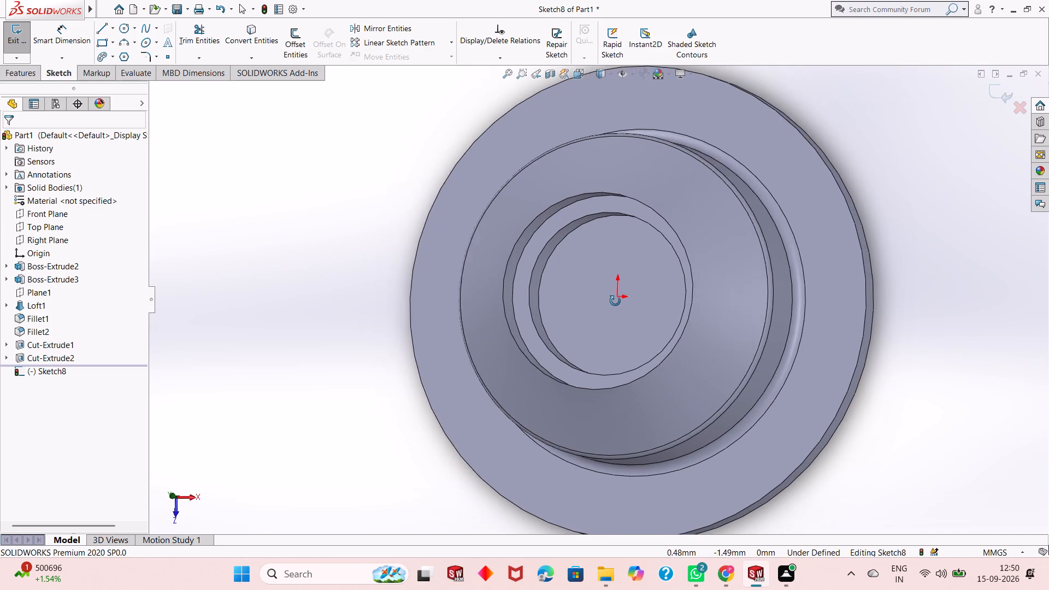
middle_click_drag(615, 301, 603, 305)
middle_click(641, 284)
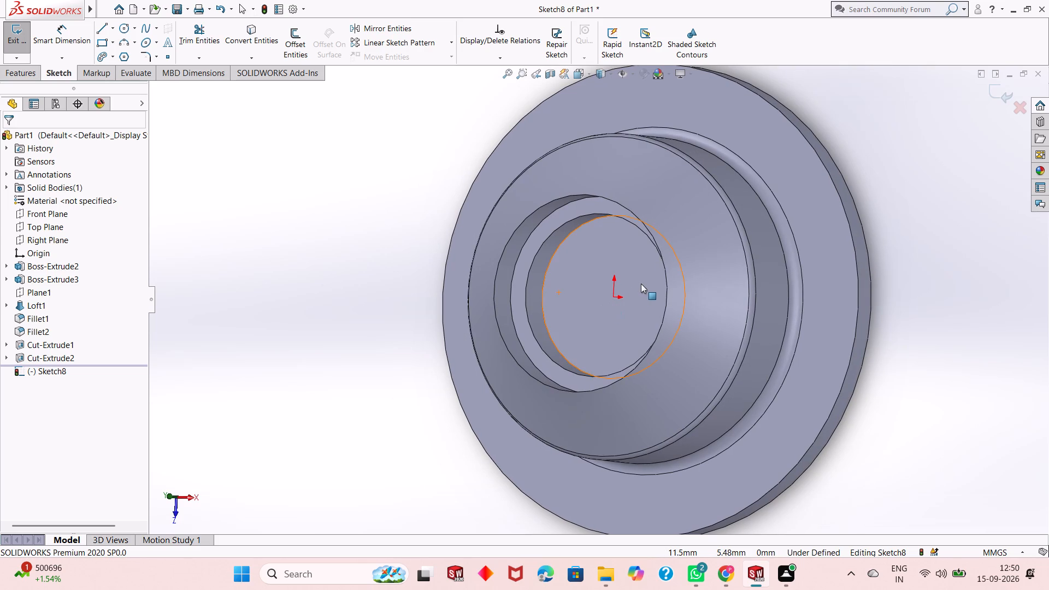
key("Escape")
middle_click_drag(641, 283, 646, 282)
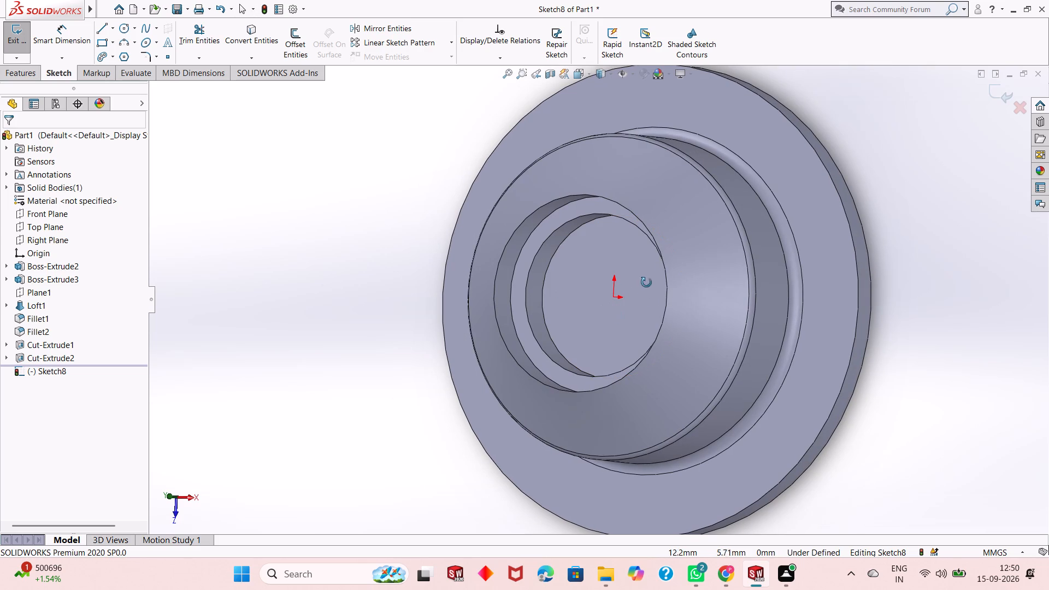
middle_click_drag(646, 282, 634, 293)
key("Escape")
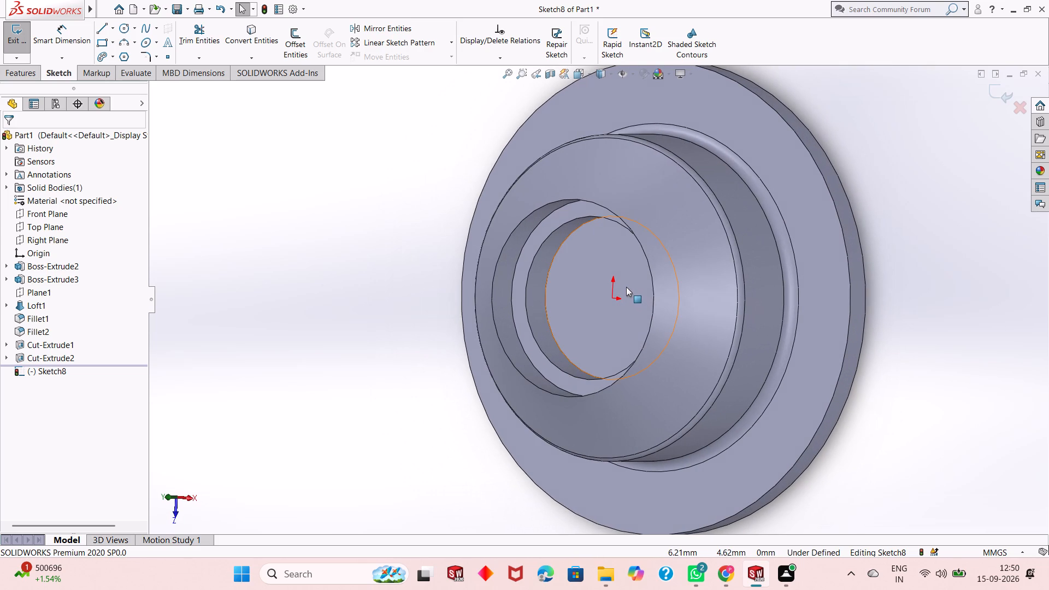
key("Escape")
middle_click_drag(630, 293, 645, 299)
scroll(633, 297, "down", 3)
middle_click_drag(605, 297, 596, 299)
scroll(596, 297, "down", 3)
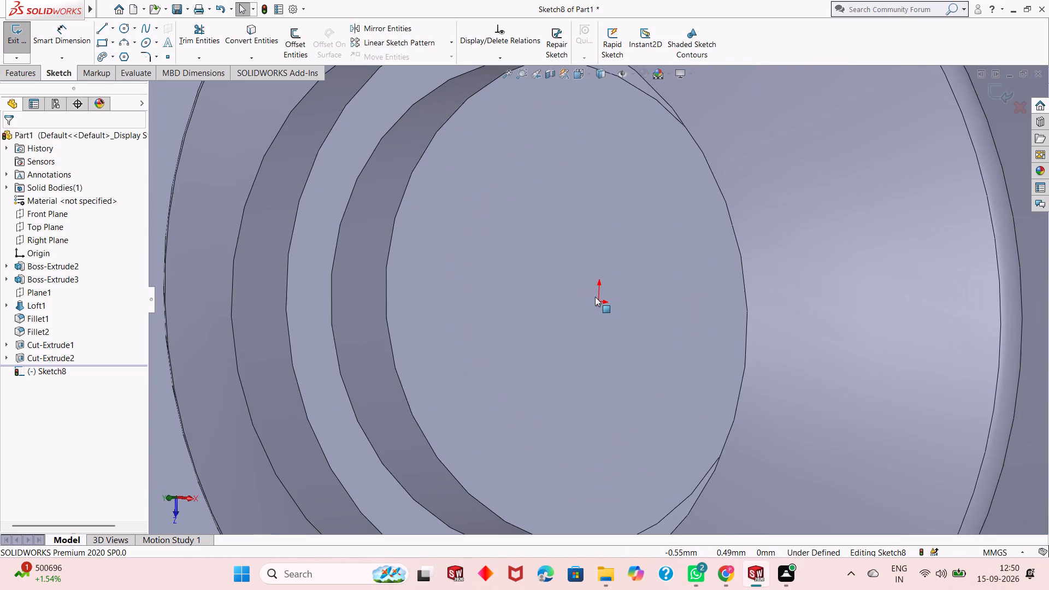
scroll(595, 297, "up", 5)
middle_click_drag(629, 294, 653, 293)
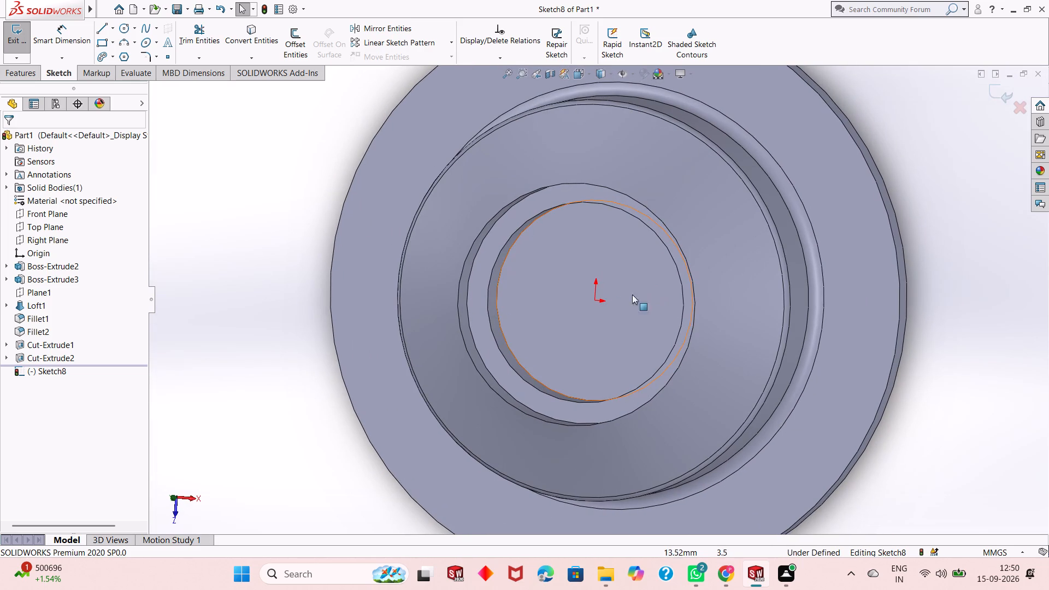
middle_click_drag(615, 326, 615, 313)
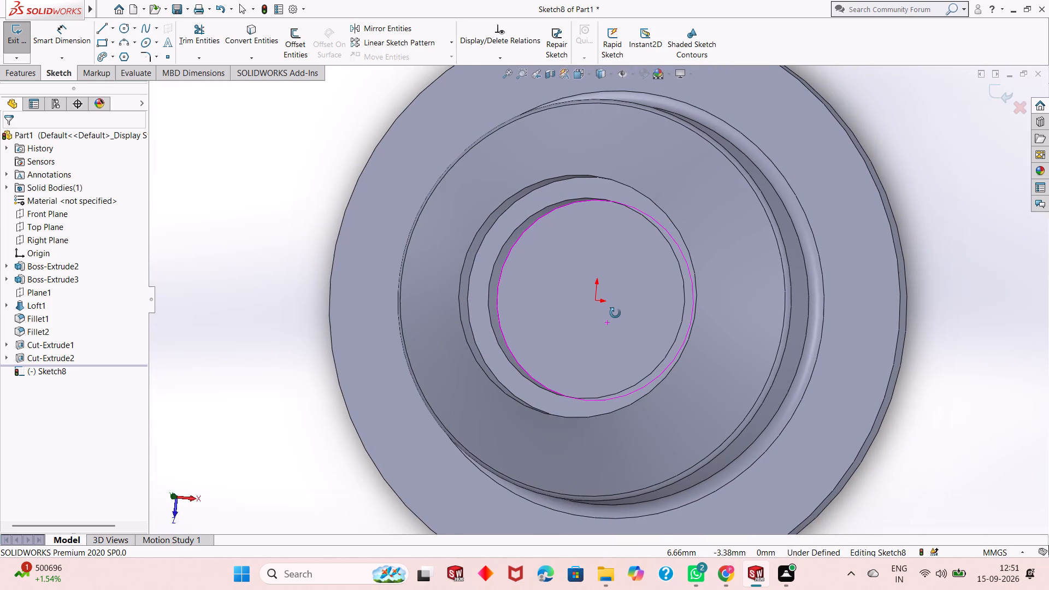
middle_click_drag(615, 313, 594, 314)
scroll(624, 296, "down", 3)
scroll(604, 310, "up", 2)
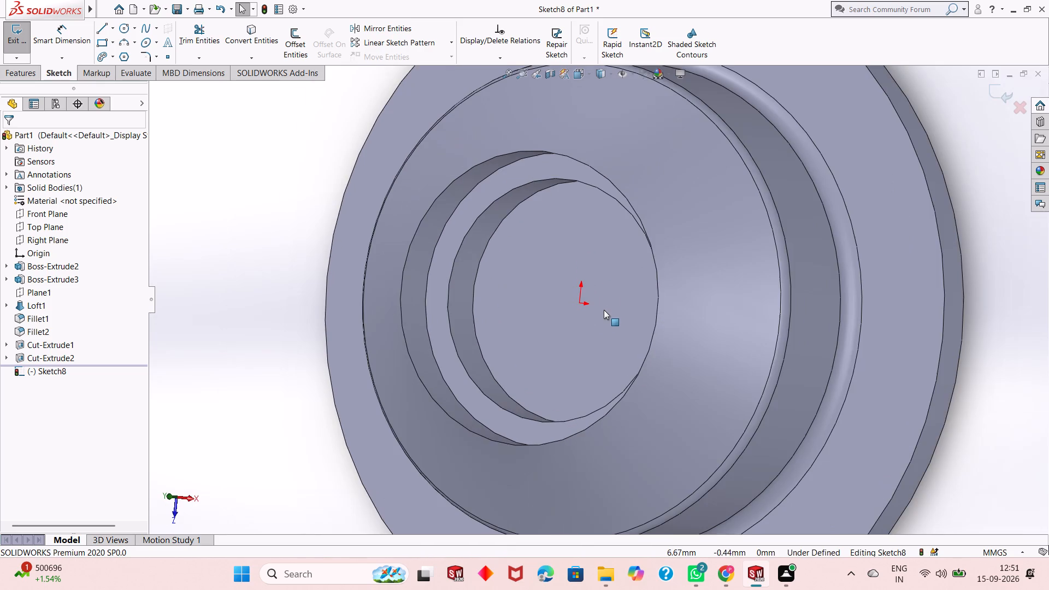
middle_click_drag(602, 317, 626, 309)
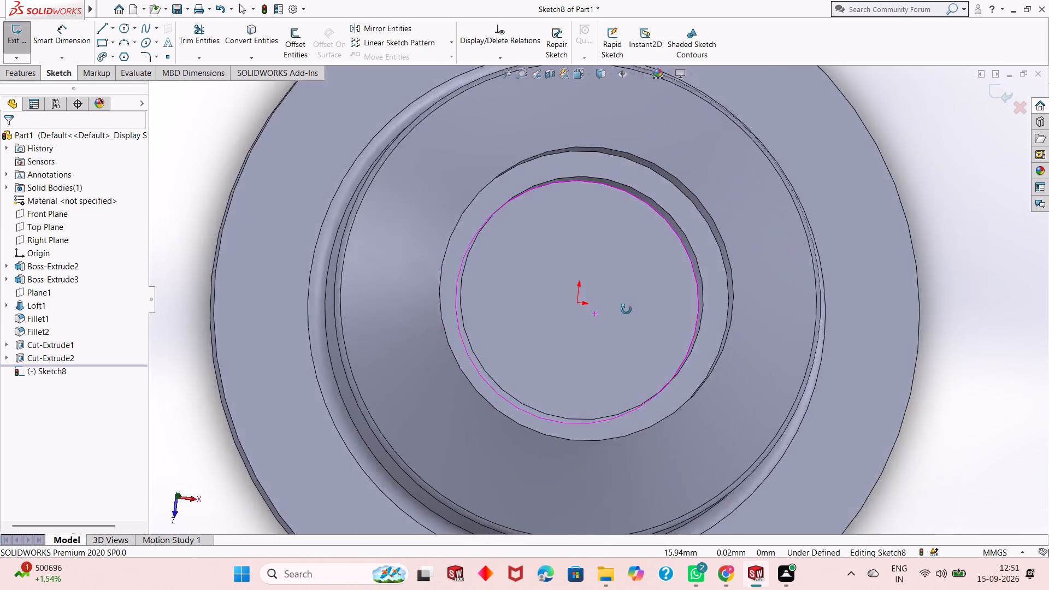
middle_click_drag(626, 309, 682, 302)
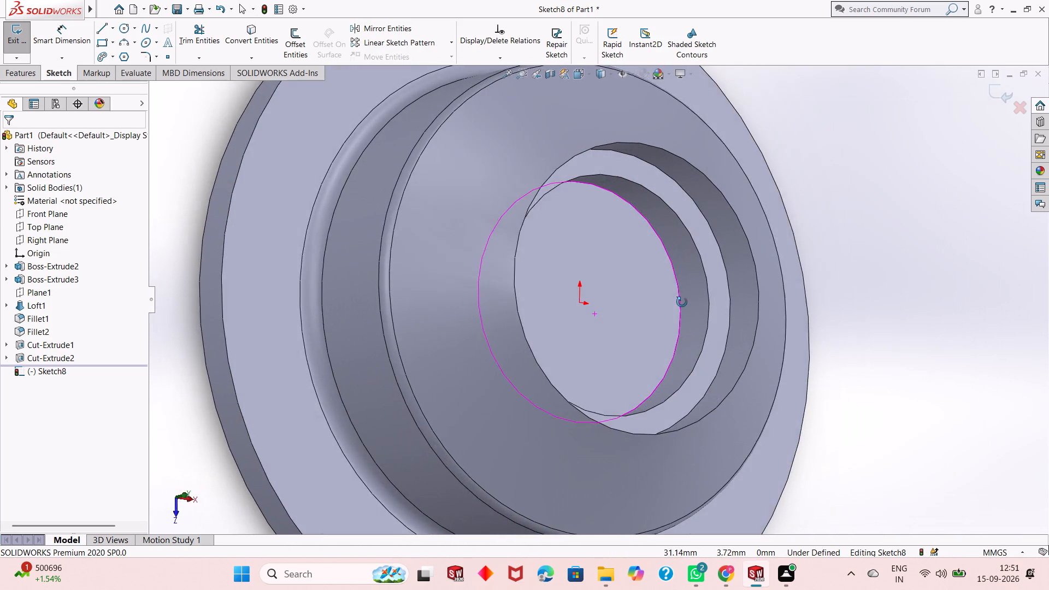
middle_click_drag(682, 302, 588, 344)
key("Escape")
scroll(588, 344, "up", 1)
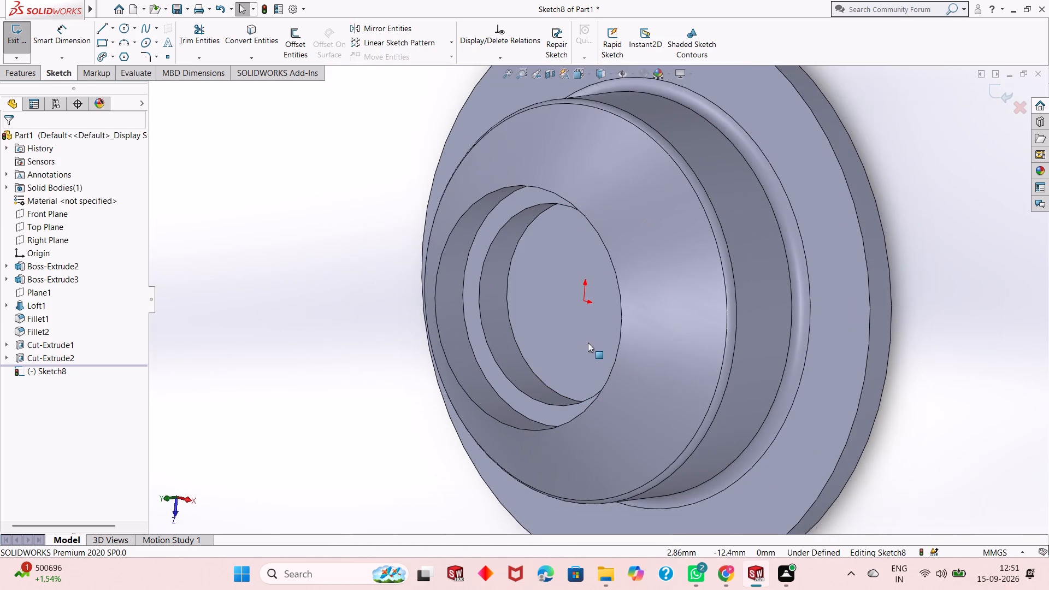
scroll(596, 310, "down", 3)
middle_click_drag(591, 310, 617, 309)
scroll(588, 311, "up", 2)
middle_click_drag(593, 311, 579, 314)
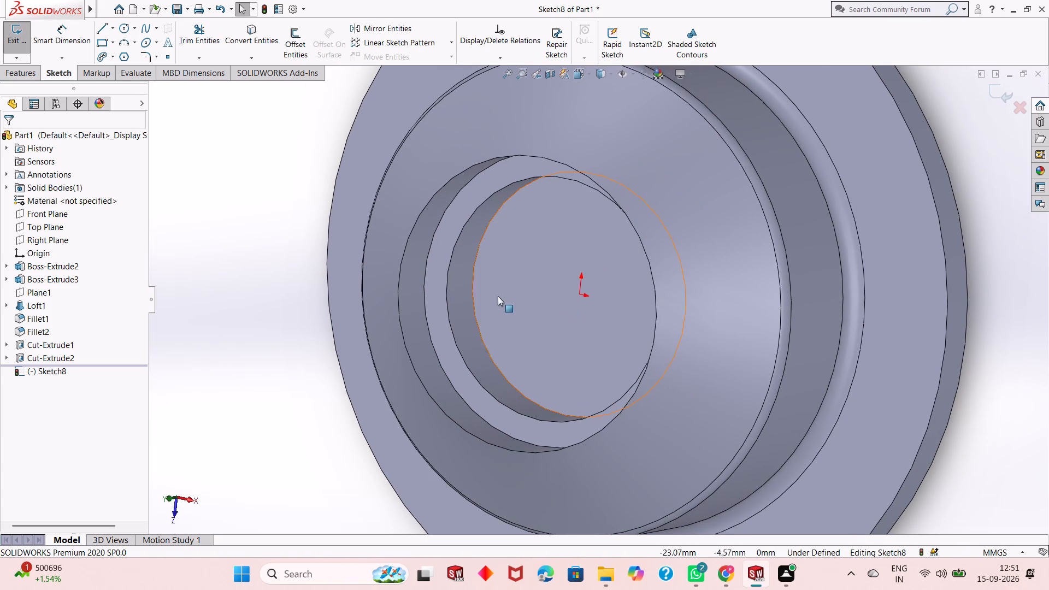
scroll(496, 297, "down", 2)
scroll(499, 302, "up", 2)
middle_click_drag(604, 320, 673, 296)
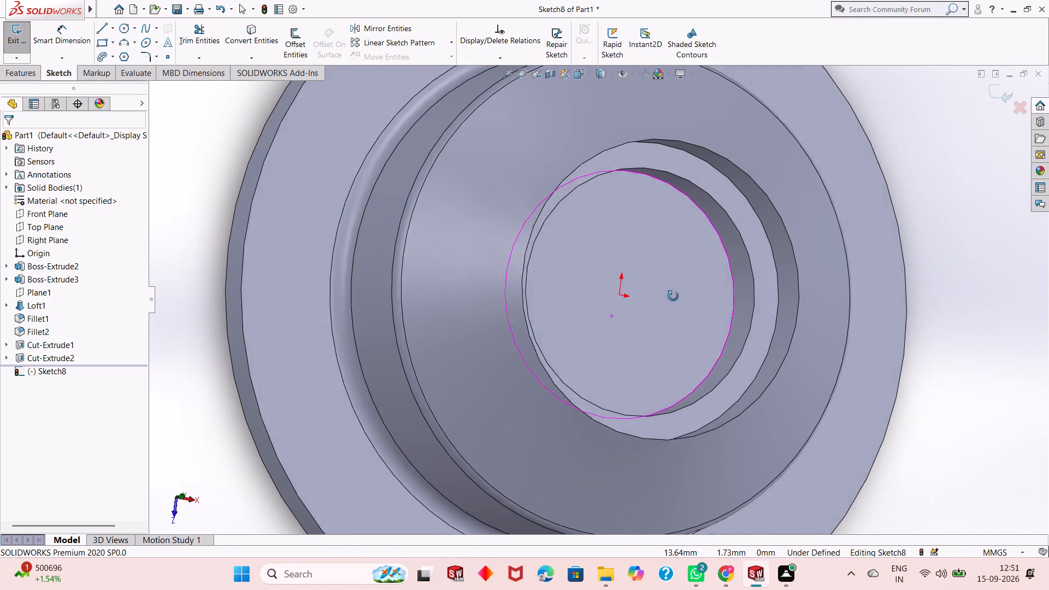
middle_click_drag(673, 296, 698, 294)
scroll(698, 294, "up", 1)
key("Escape")
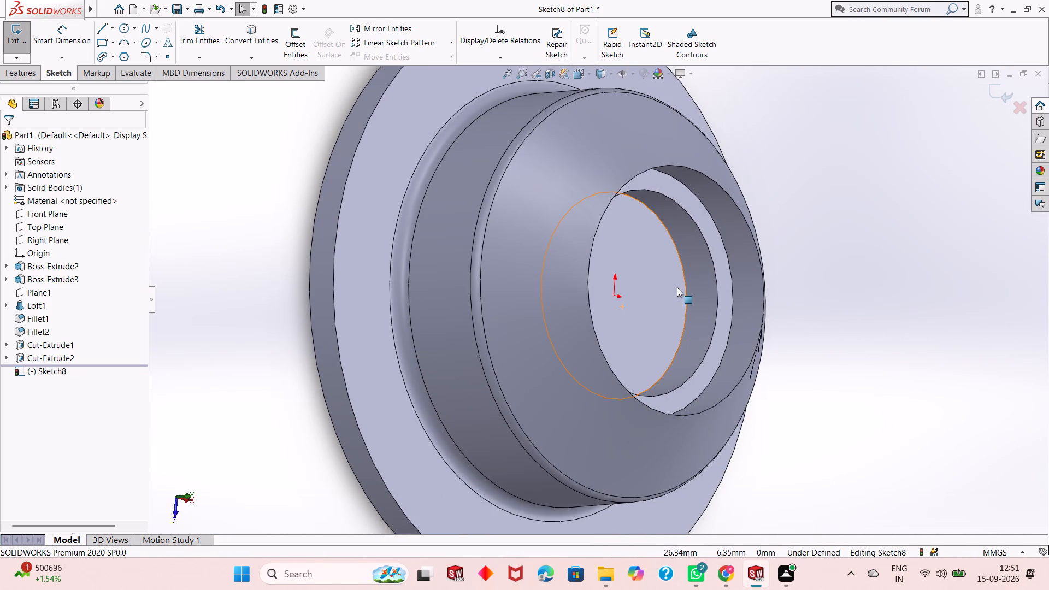
middle_click_drag(677, 287, 639, 305)
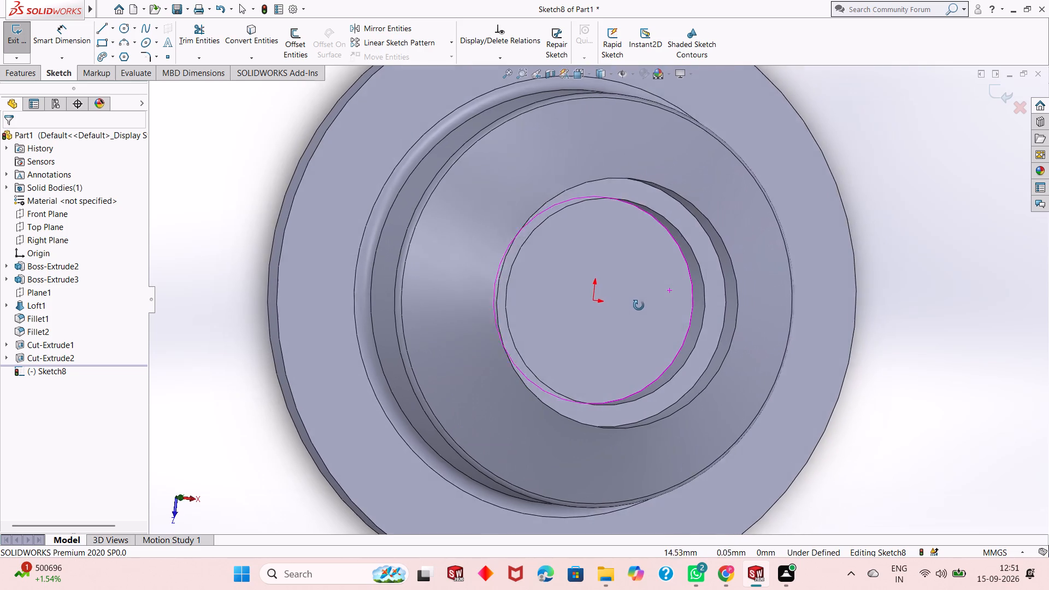
middle_click_drag(639, 305, 565, 305)
scroll(579, 285, "down", 3)
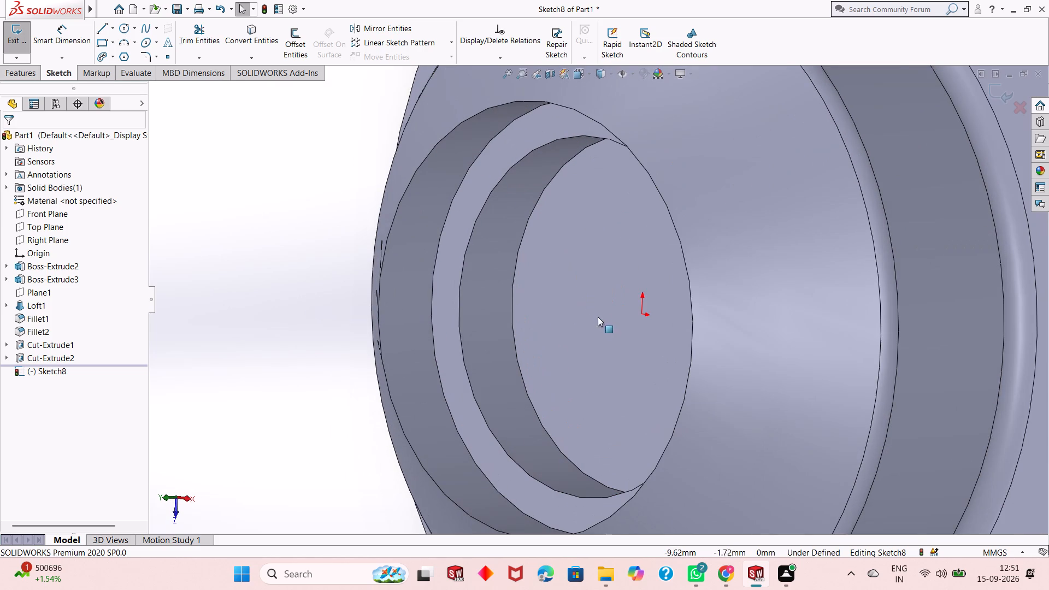
scroll(582, 303, "up", 2)
middle_click(603, 307)
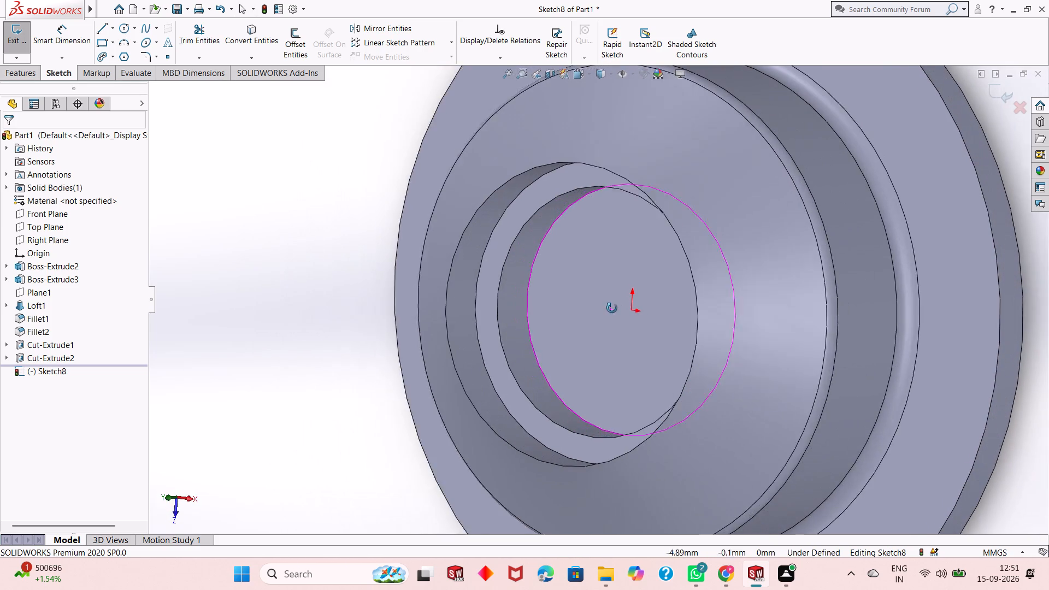
scroll(604, 309, "down", 2)
scroll(604, 309, "up", 2)
middle_click_drag(604, 309, 696, 307)
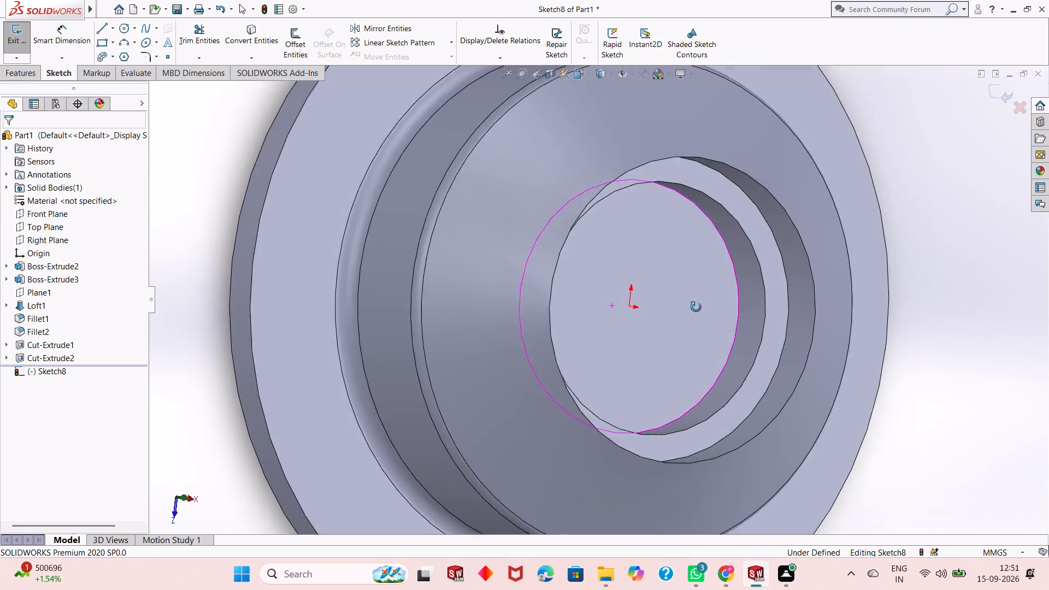
middle_click_drag(696, 307, 623, 316)
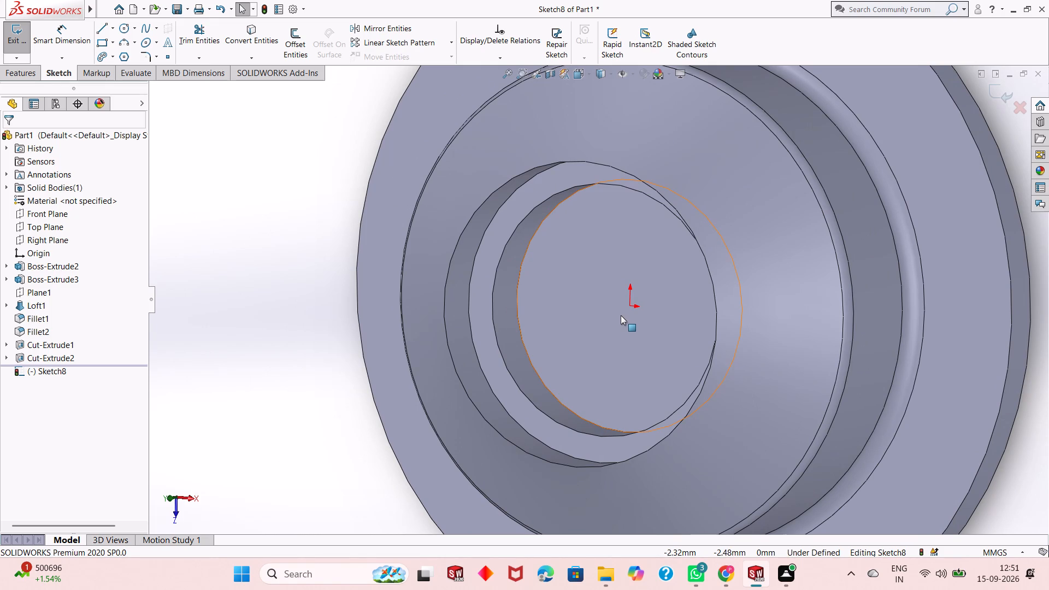
scroll(594, 316, "down", 1)
scroll(593, 316, "up", 1)
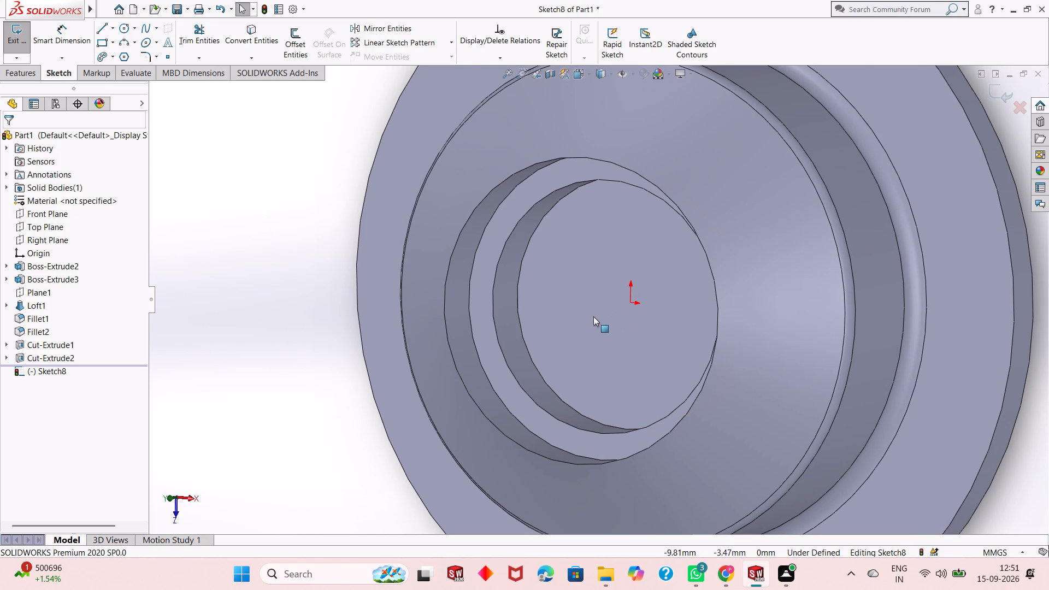
scroll(593, 316, "up", 1)
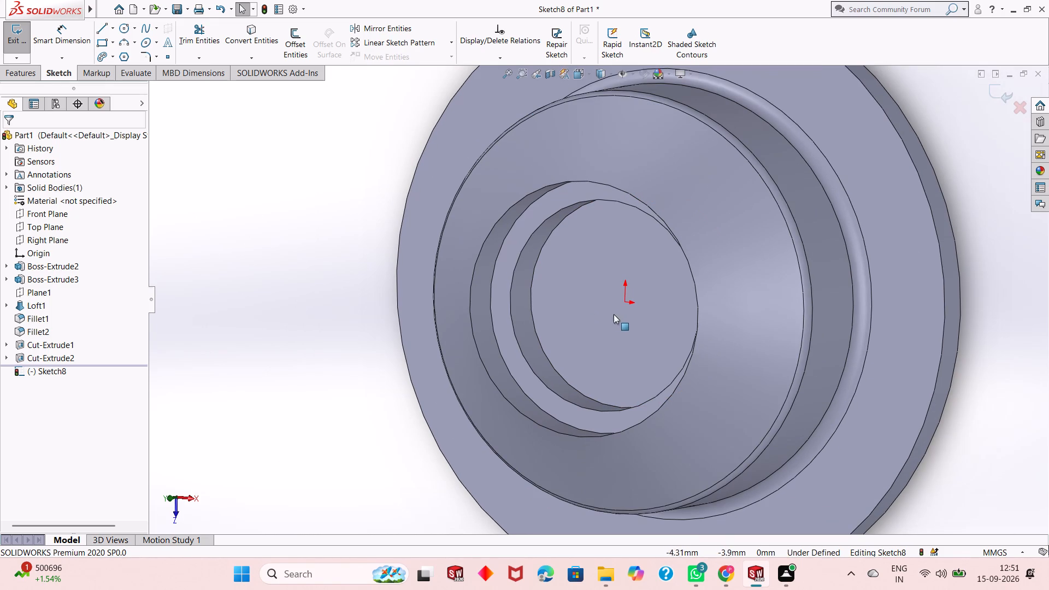
scroll(602, 305, "down", 1)
scroll(599, 305, "up", 3)
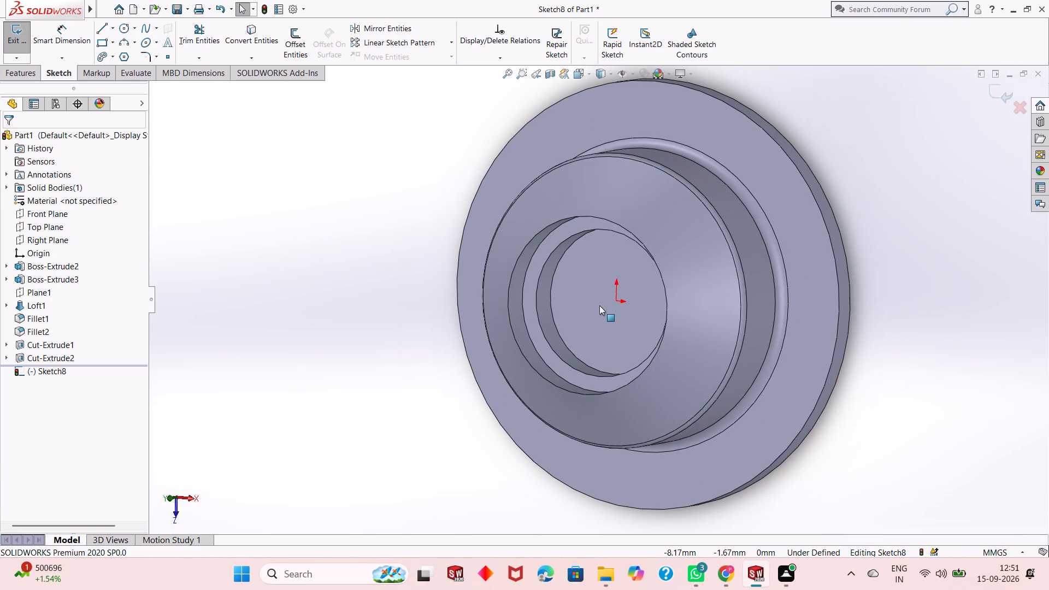
scroll(599, 305, "down", 2)
scroll(599, 305, "up", 2)
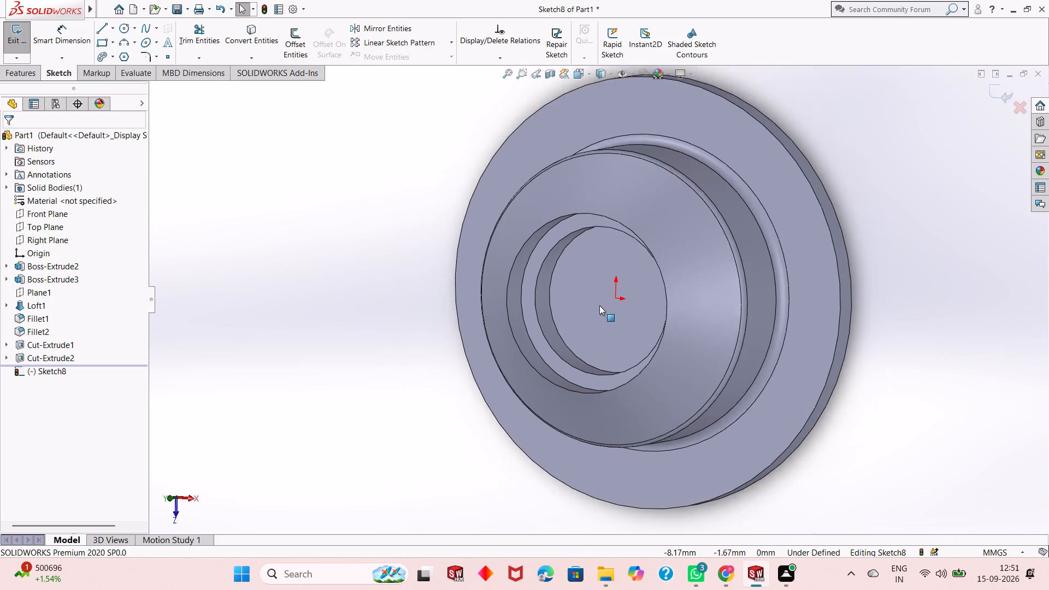
scroll(599, 305, "down", 2)
middle_click_drag(599, 305, 697, 299)
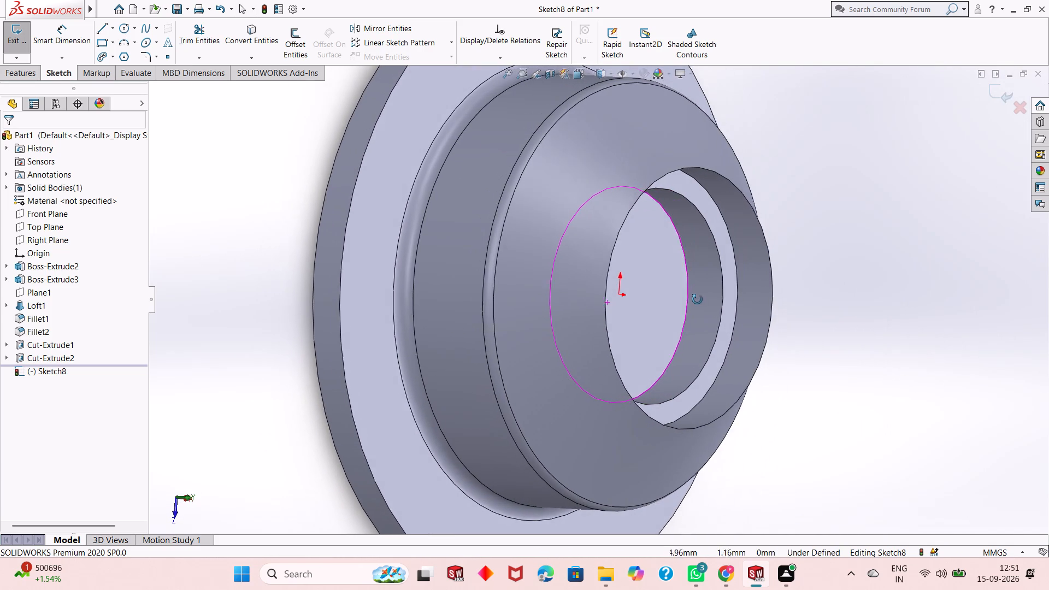
middle_click_drag(697, 299, 580, 308)
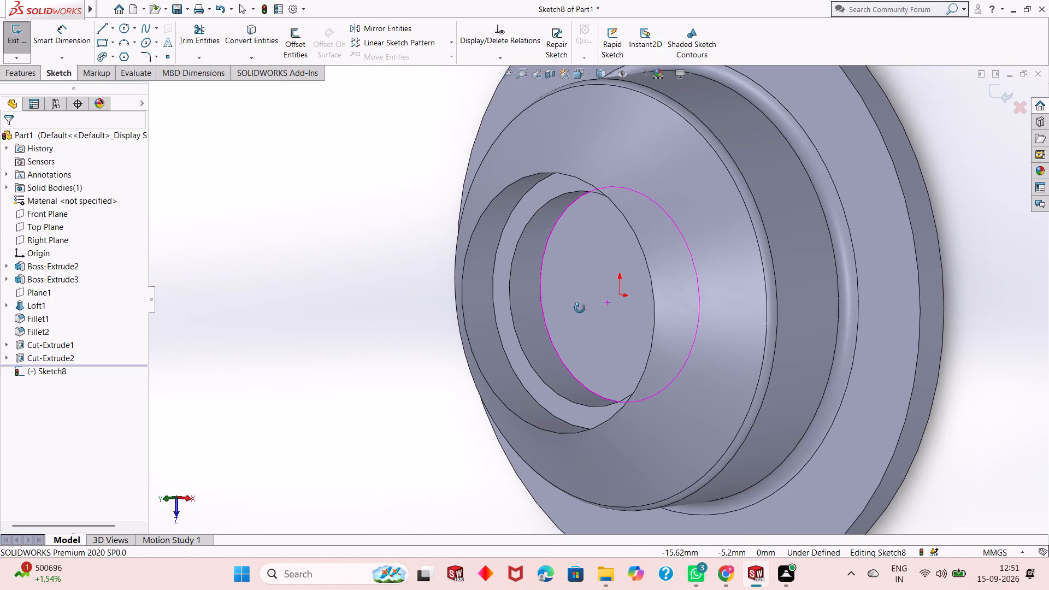
middle_click_drag(580, 308, 579, 308)
key("Escape")
middle_click_drag(577, 308, 608, 307)
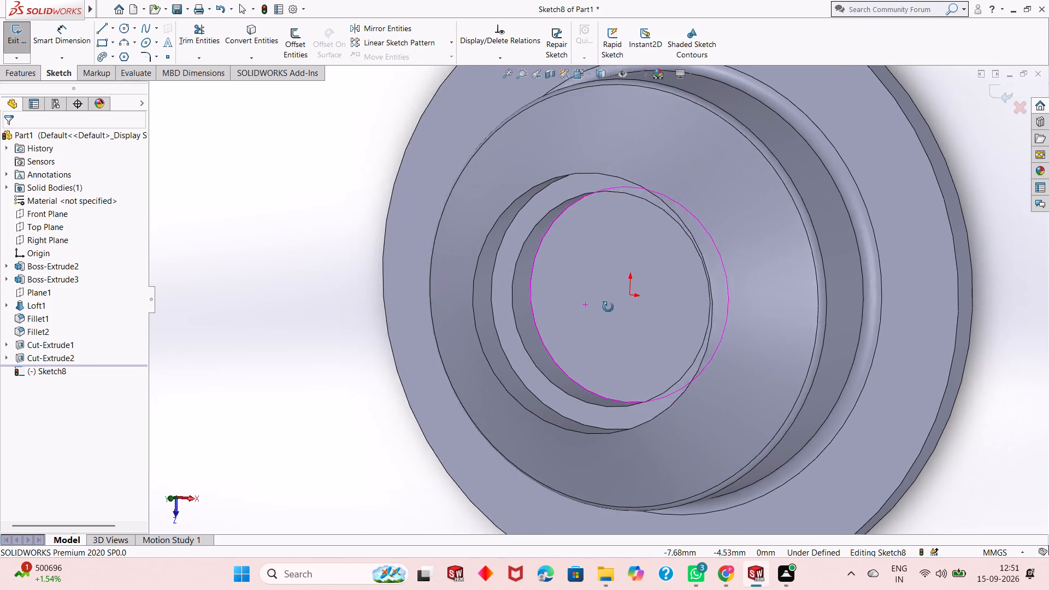
middle_click_drag(608, 307, 586, 311)
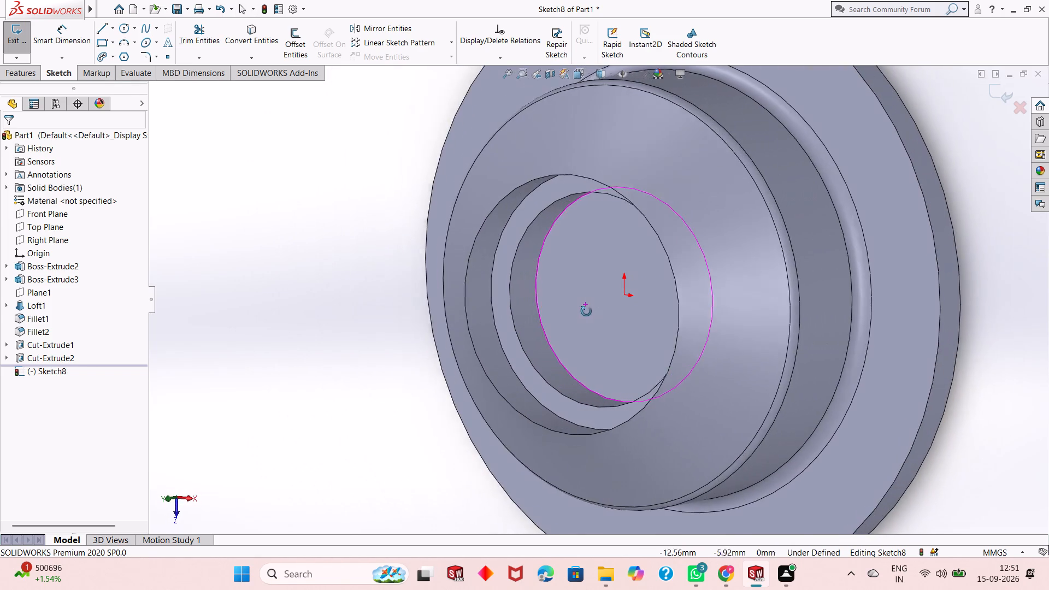
middle_click_drag(586, 311, 691, 306)
scroll(689, 306, "down", 3)
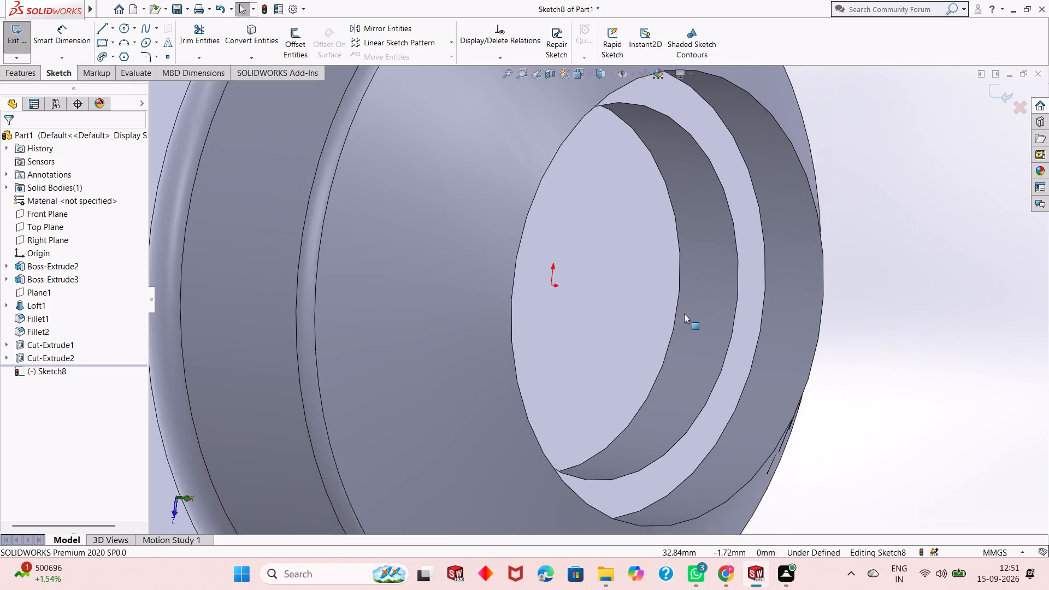
Examine the stepped 75 mm and 62 mm recess and its inner floor close up from both sides.
scroll(653, 329, "up", 4)
middle_click_drag(679, 316, 668, 322)
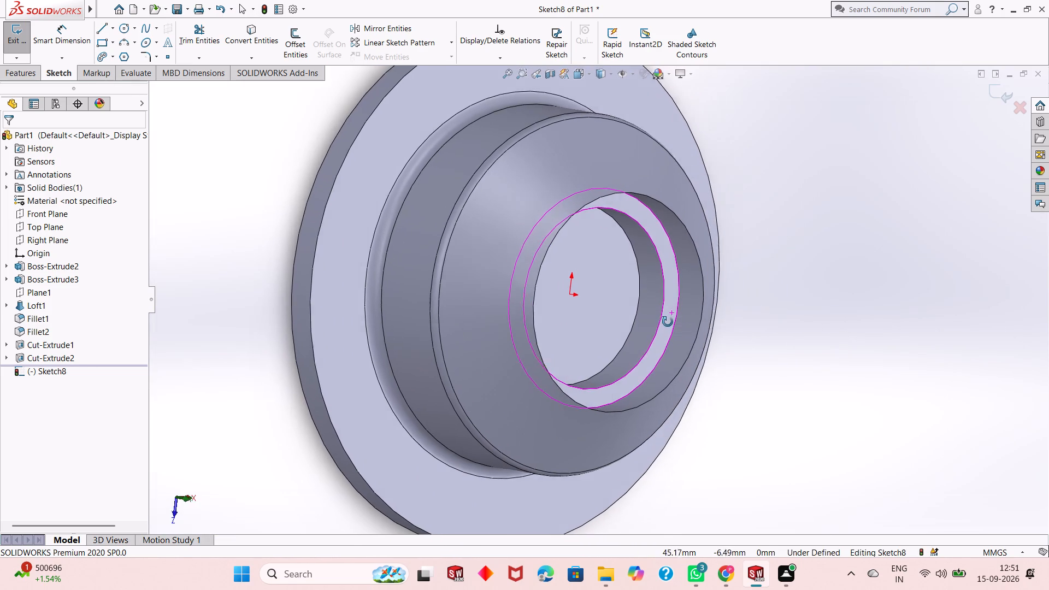
middle_click_drag(668, 322, 664, 323)
middle_click_drag(675, 316, 676, 316)
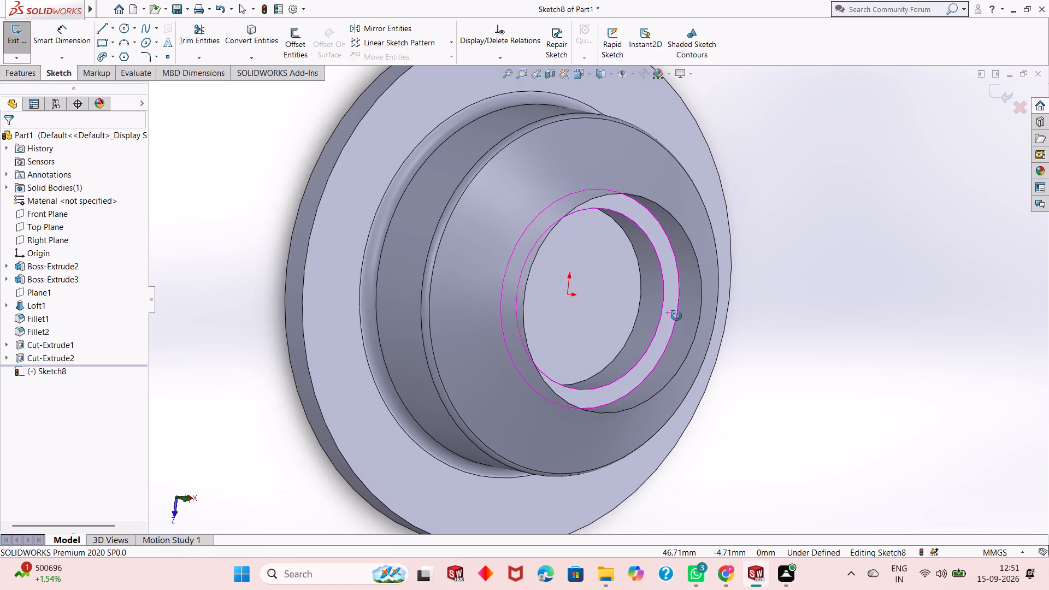
middle_click_drag(676, 316, 594, 330)
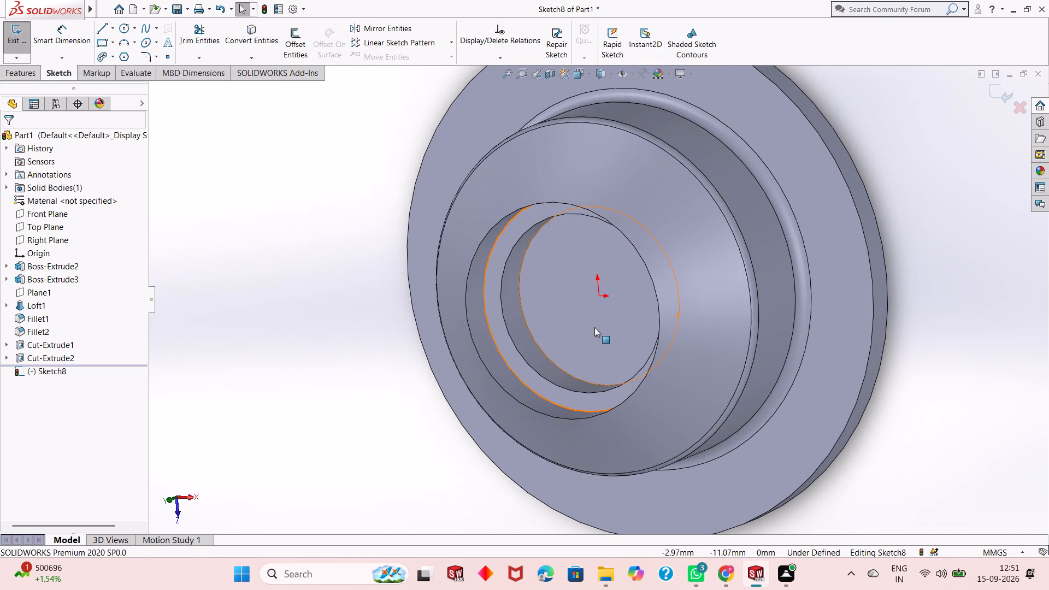
scroll(570, 305, "down", 3)
middle_click_drag(573, 355, 569, 329)
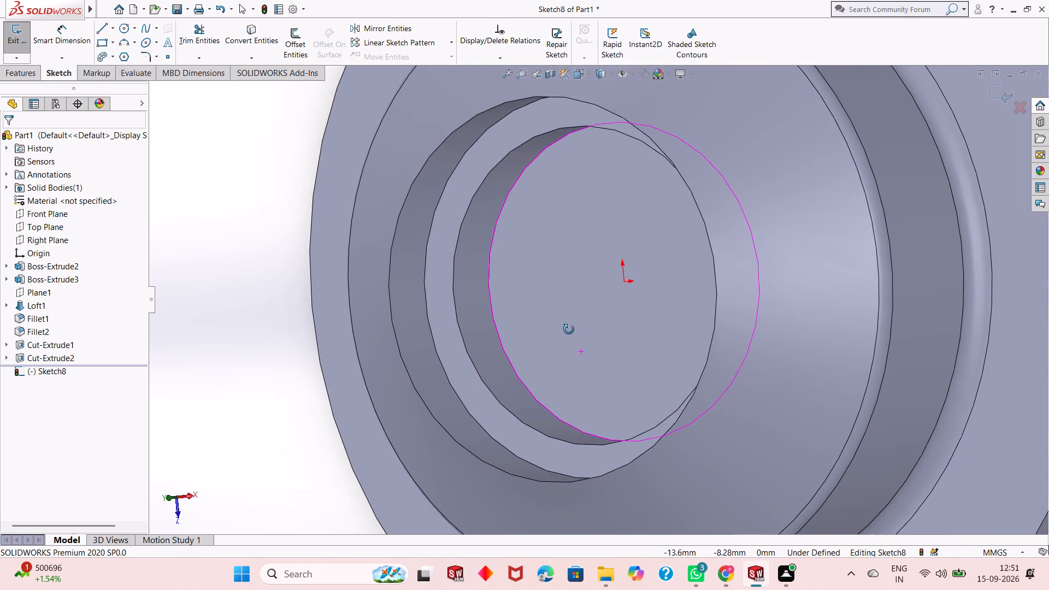
middle_click_drag(569, 329, 571, 346)
scroll(571, 346, "up", 1)
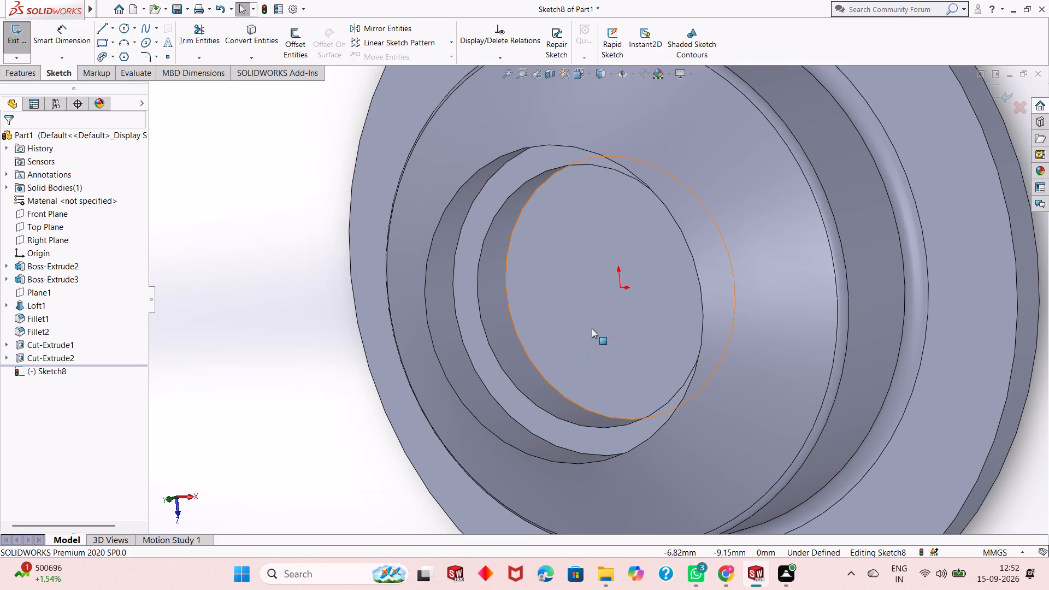
middle_click_drag(591, 329, 580, 342)
scroll(576, 339, "down", 2)
scroll(576, 338, "up", 1)
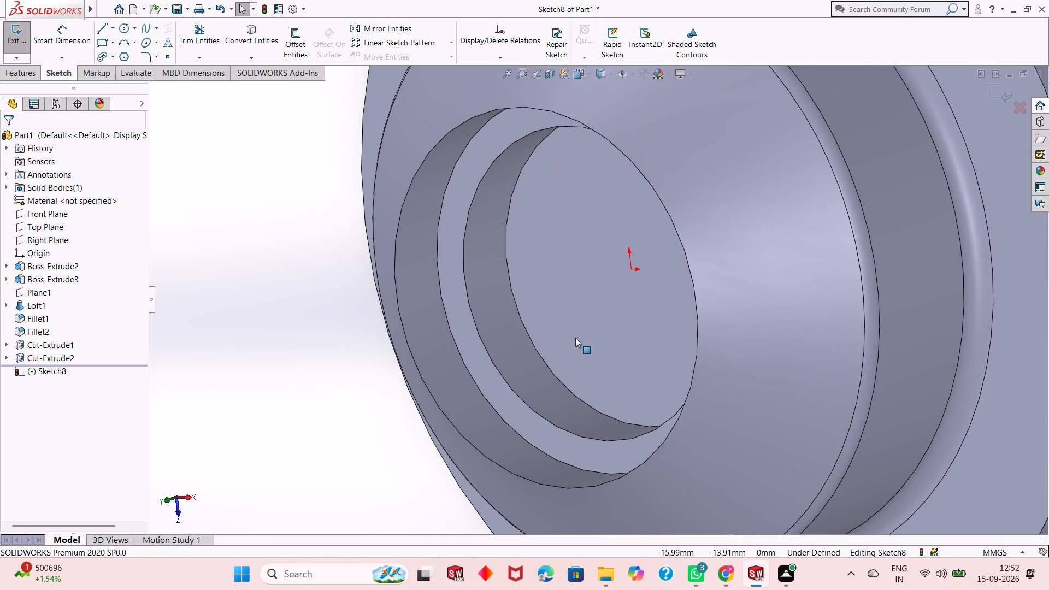
scroll(575, 338, "up", 1)
scroll(575, 338, "down", 2)
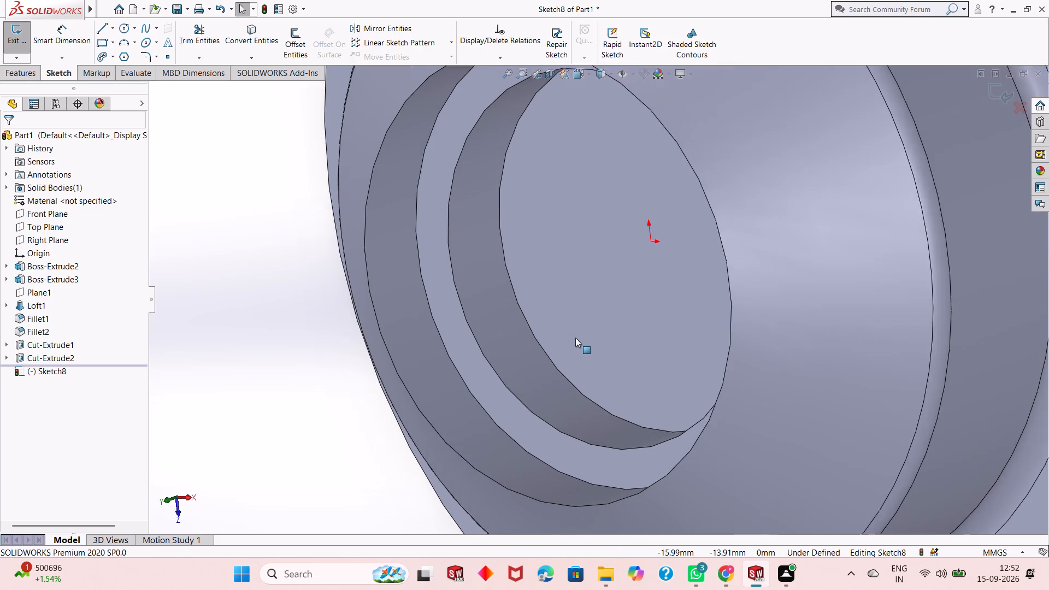
scroll(575, 338, "up", 4)
scroll(644, 242, "down", 3)
middle_click_drag(613, 302, 617, 296)
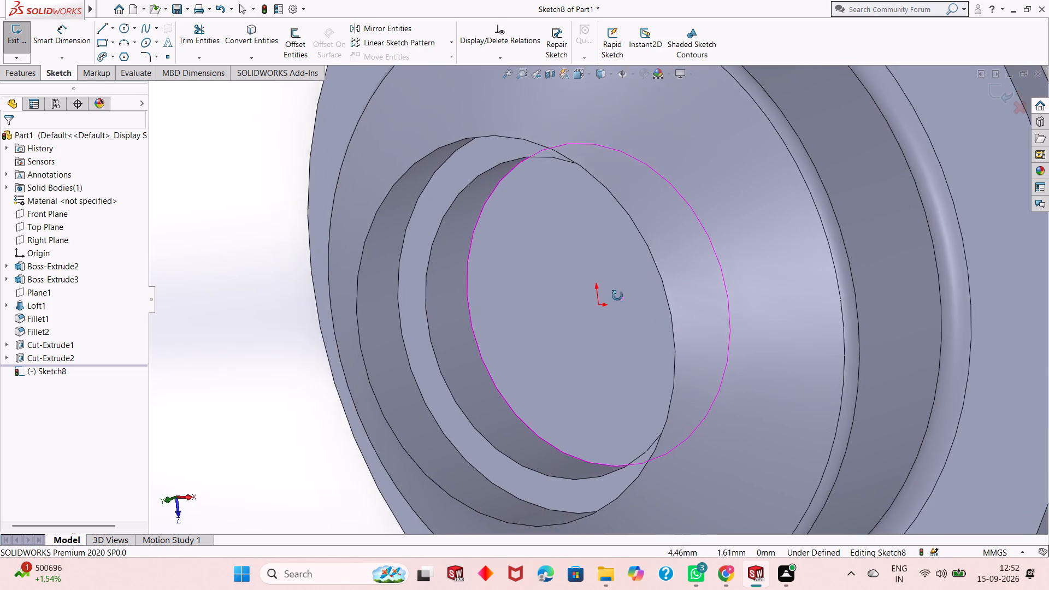
middle_click_drag(617, 296, 725, 279)
scroll(714, 290, "down", 2)
scroll(715, 295, "up", 5)
scroll(478, 327, "up", 2)
Examine the whole part from the side, face-on and obliquely, comparing the disc, filleted boss, loft and stepped recess.
middle_click_drag(637, 320, 625, 317)
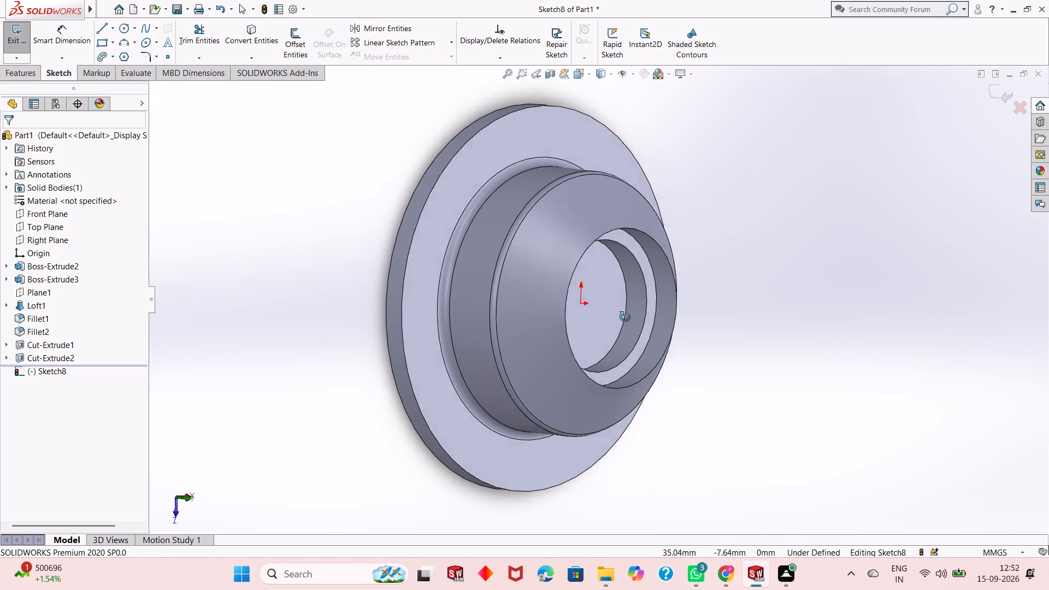
middle_click_drag(625, 317, 676, 306)
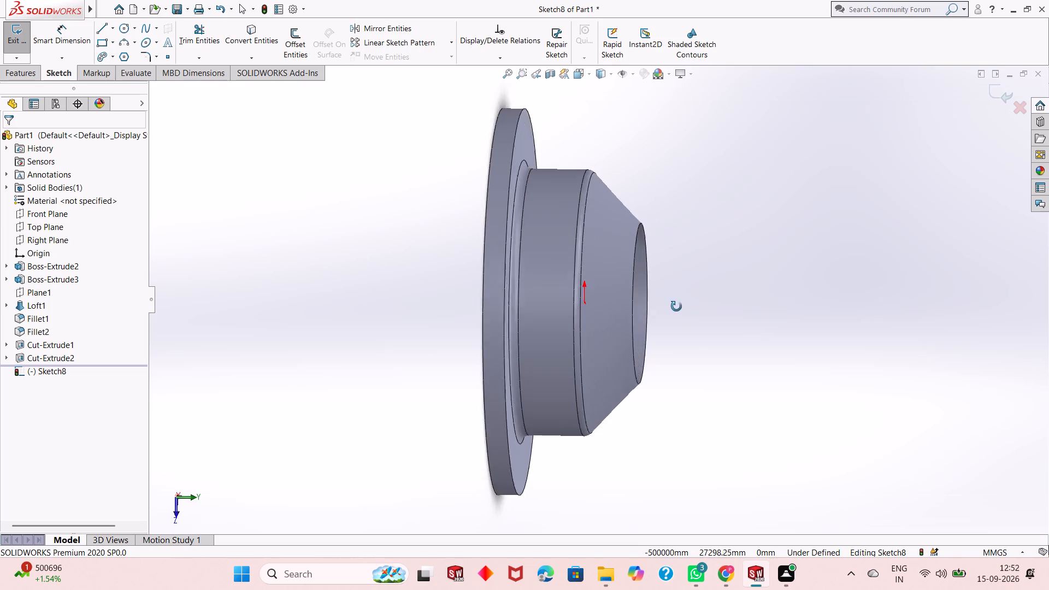
middle_click_drag(676, 306, 575, 314)
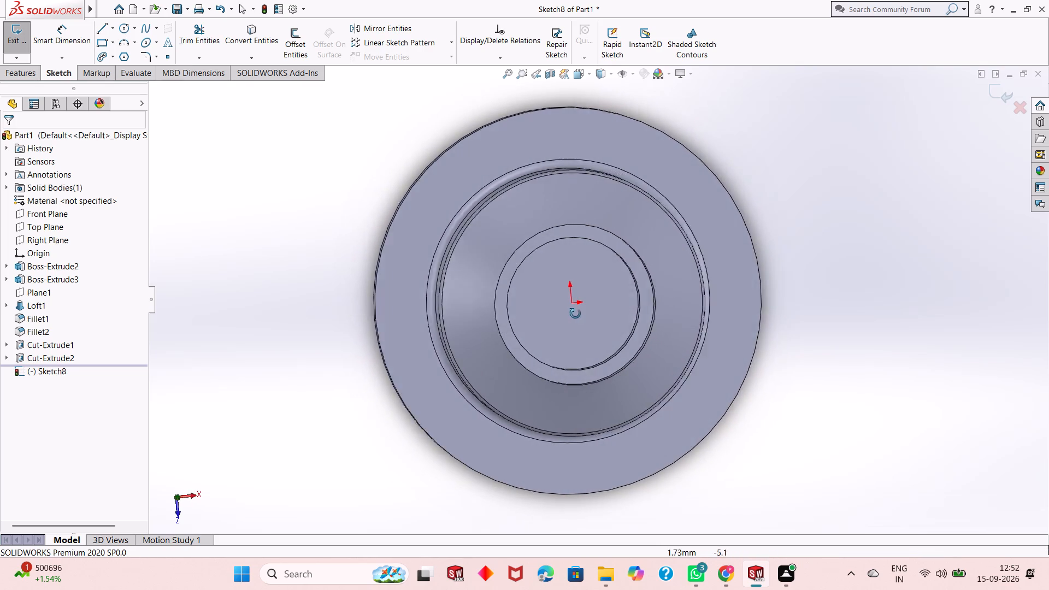
middle_click_drag(575, 314, 536, 318)
scroll(538, 303, "down", 2)
middle_click_drag(581, 318, 676, 311)
scroll(584, 292, "down", 3)
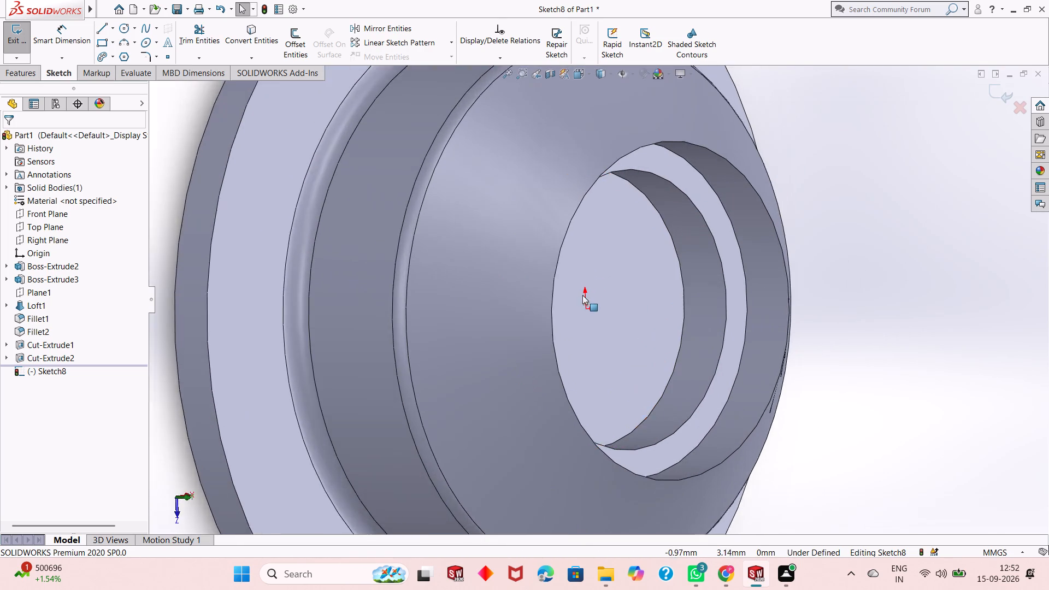
scroll(631, 324, "up", 5)
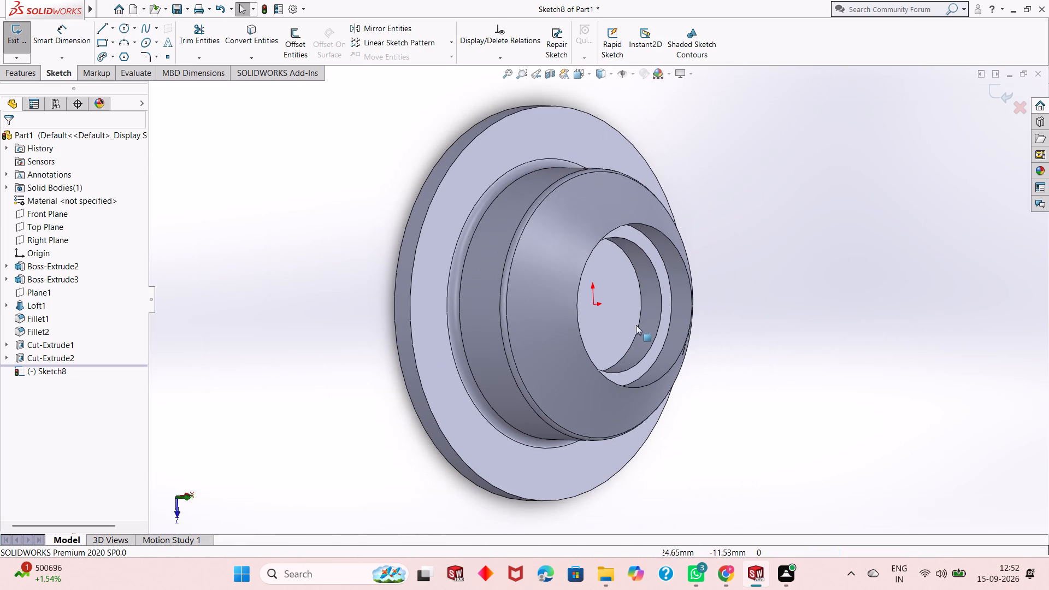
middle_click_drag(648, 320, 592, 333)
middle_click_drag(617, 307, 608, 310)
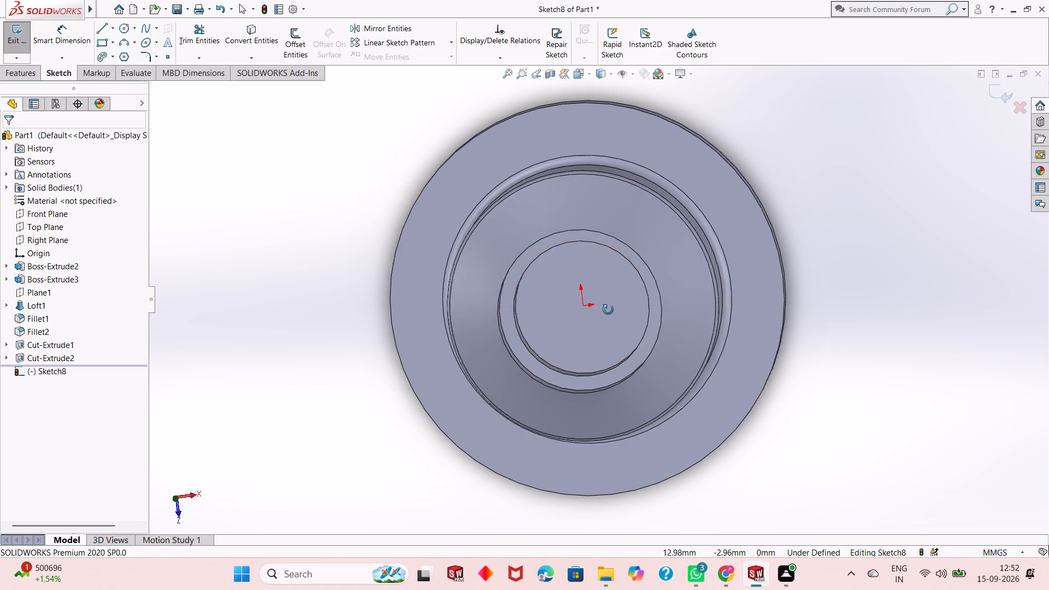
middle_click_drag(608, 310, 572, 315)
middle_click_drag(551, 314, 533, 319)
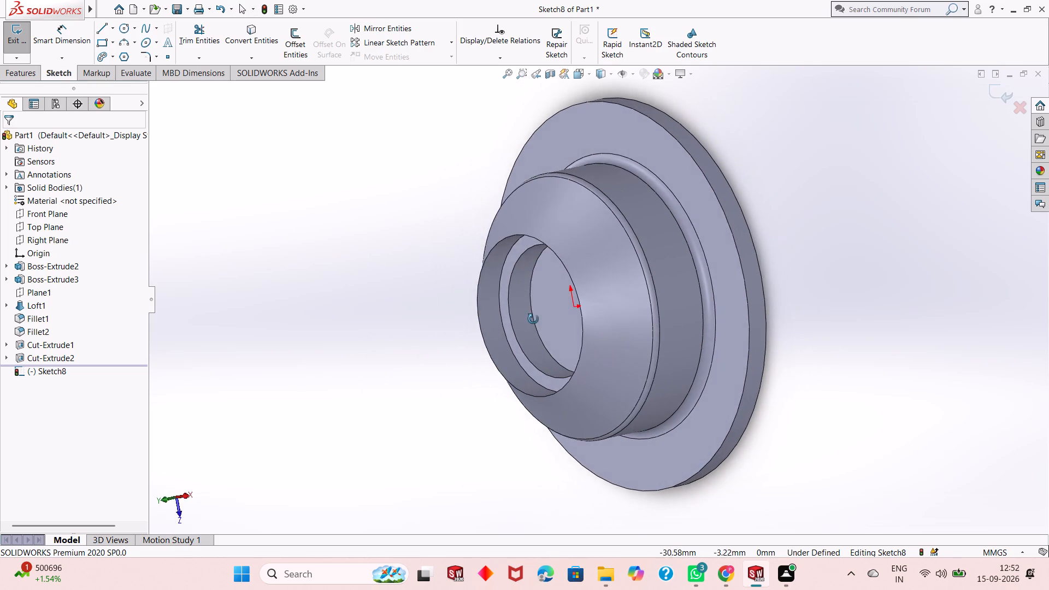
middle_click_drag(533, 319, 652, 310)
scroll(629, 308, "down", 3)
scroll(629, 308, "up", 2)
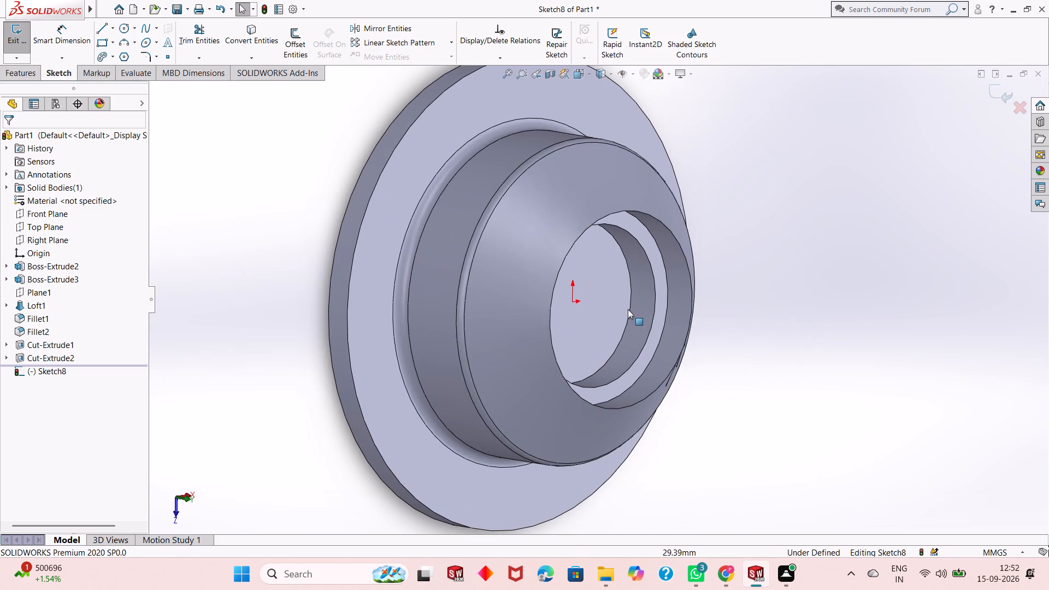
middle_click_drag(628, 309, 657, 308)
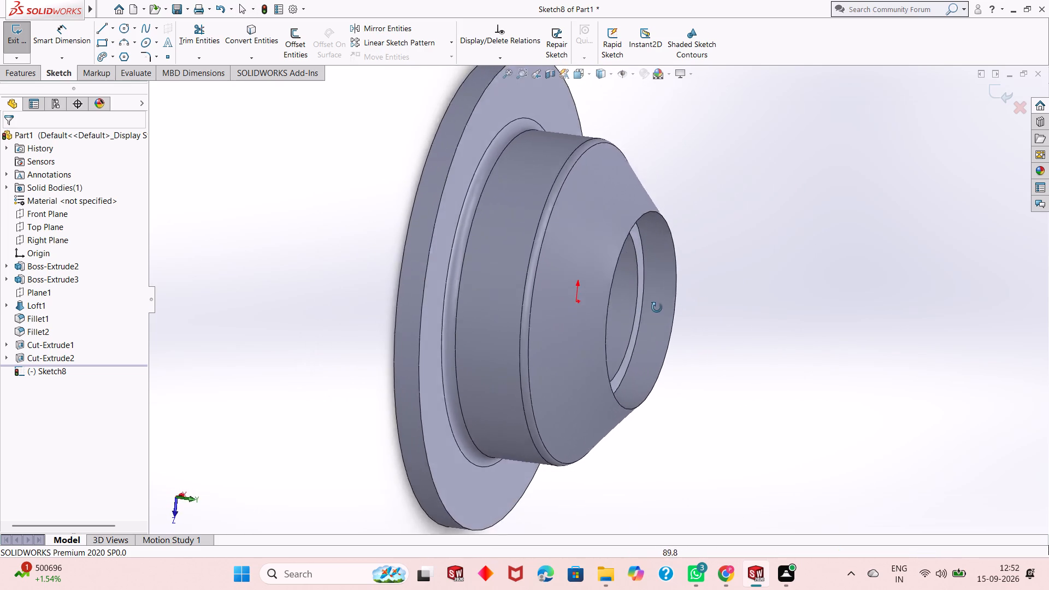
middle_click_drag(657, 308, 523, 314)
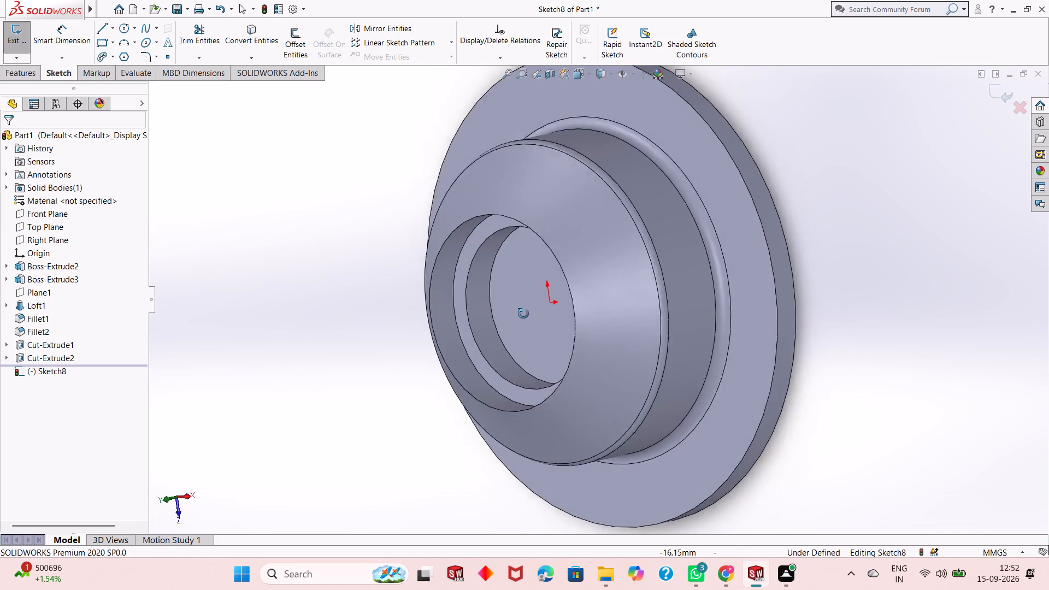
middle_click_drag(523, 314, 645, 300)
scroll(598, 308, "down", 1)
middle_click_drag(740, 334, 734, 338)
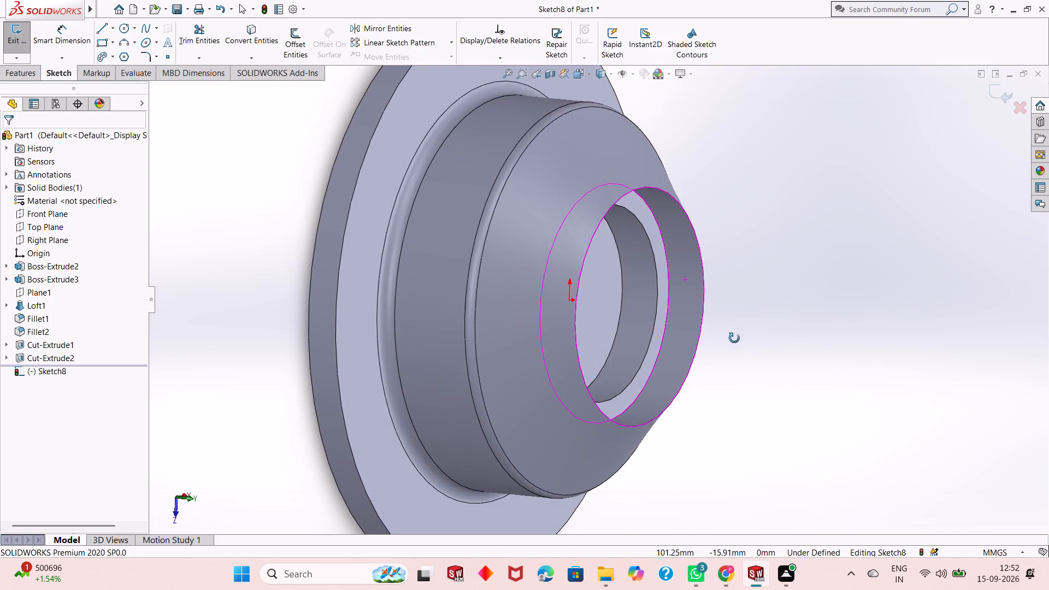
middle_click_drag(734, 338, 712, 344)
middle_click_drag(746, 381, 729, 336)
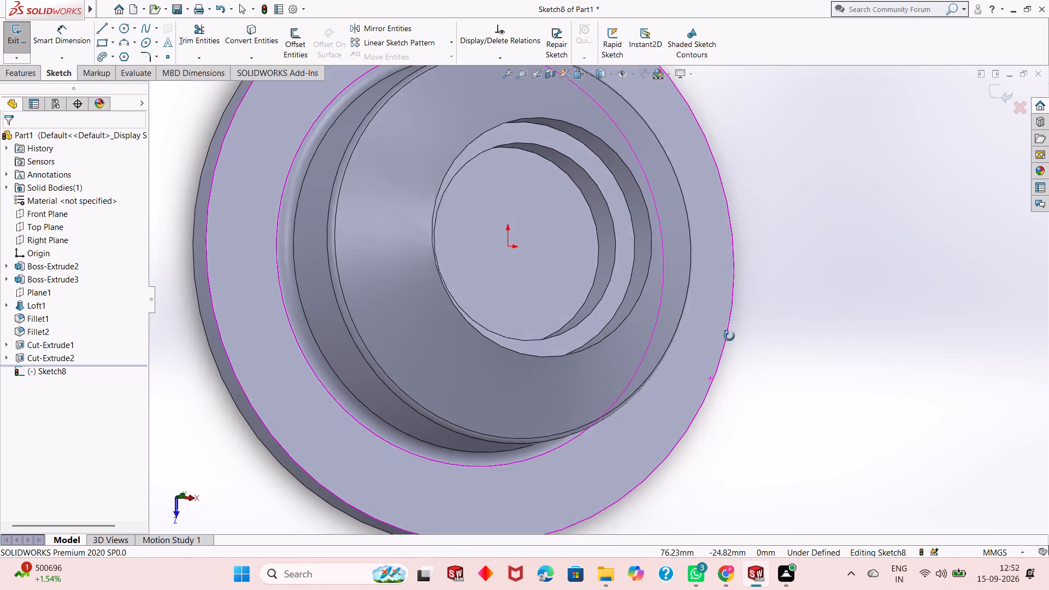
middle_click_drag(729, 336, 704, 349)
scroll(563, 331, "down", 3)
scroll(599, 355, "up", 2)
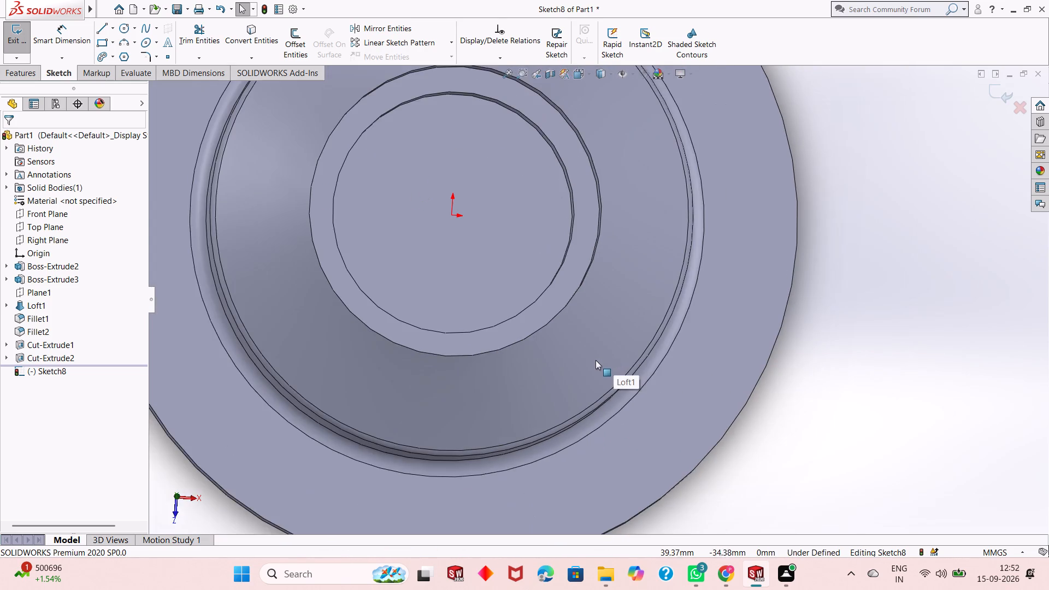
middle_click_drag(596, 361, 629, 367)
scroll(596, 363, "up", 1)
scroll(635, 364, "down", 4)
scroll(635, 362, "up", 4)
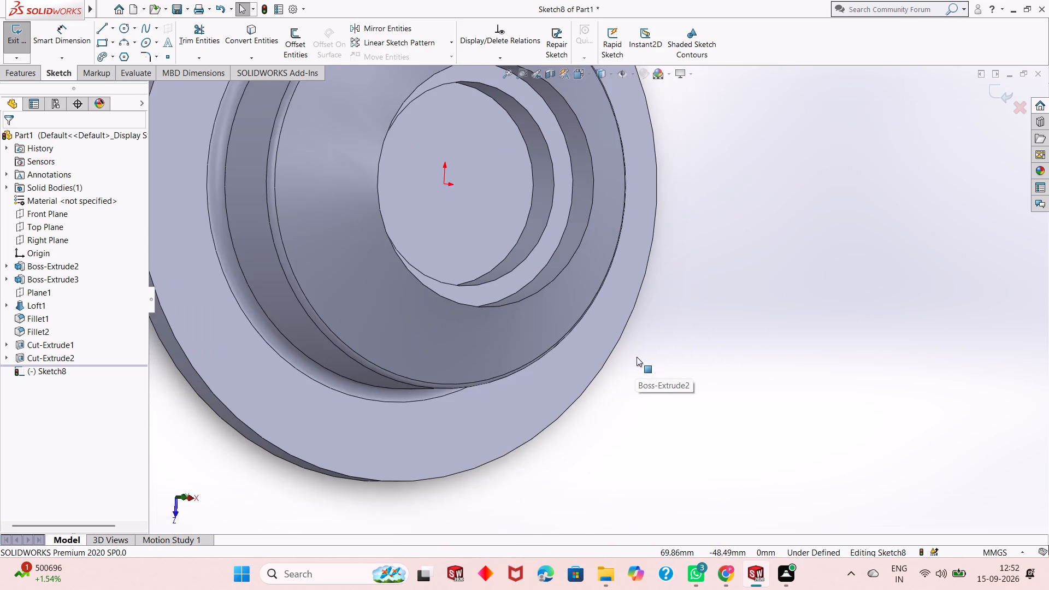
scroll(637, 356, "up", 5)
scroll(524, 167, "down", 2)
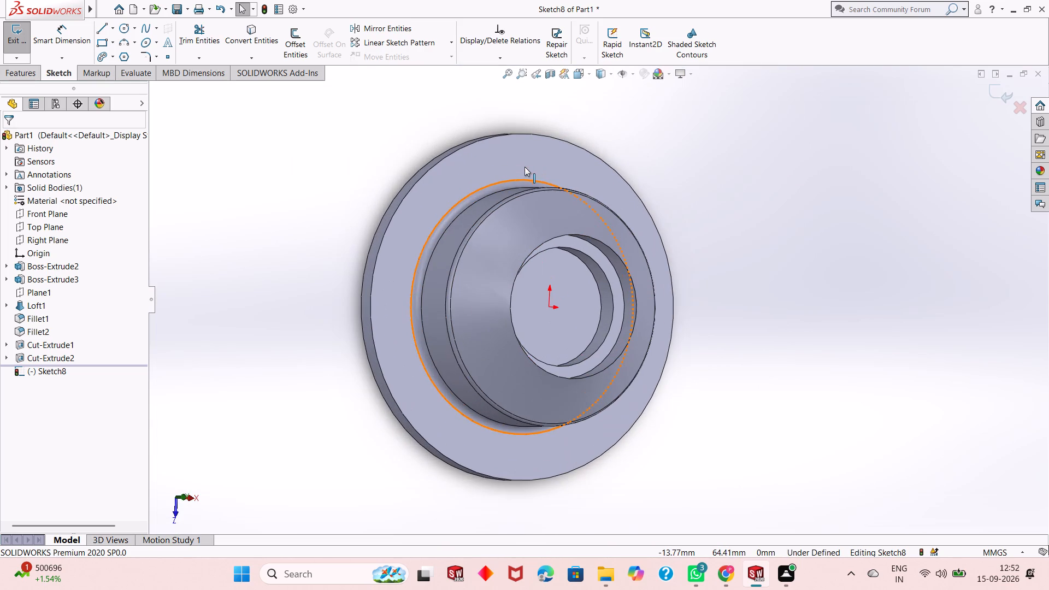
scroll(556, 306, "down", 3)
middle_click_drag(610, 316, 607, 316)
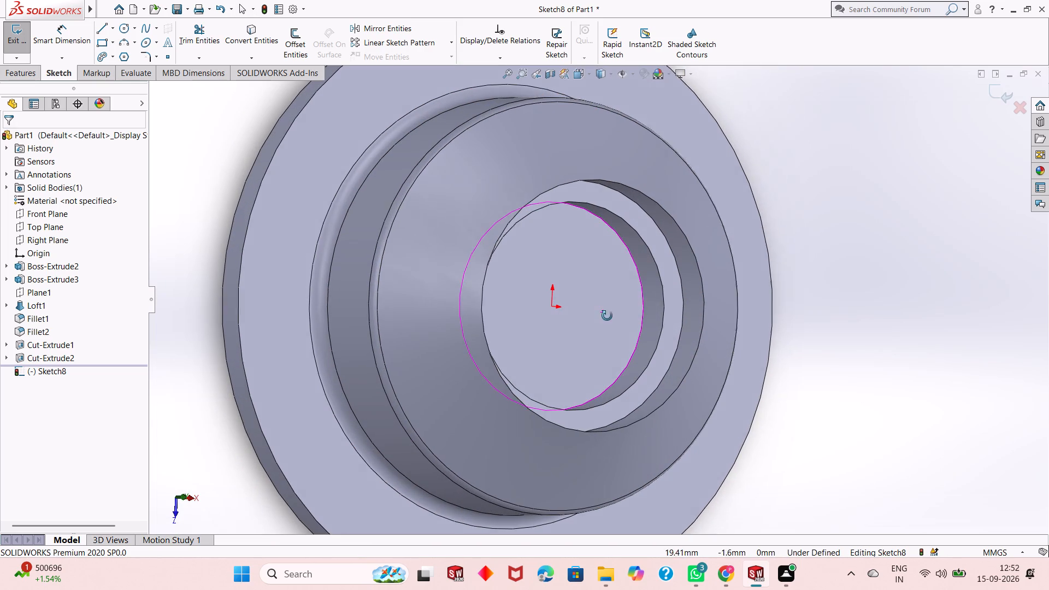
Examine the disc's flat back face, then the loft and stepped recess on the front from several angles.
middle_click_drag(607, 316, 372, 318)
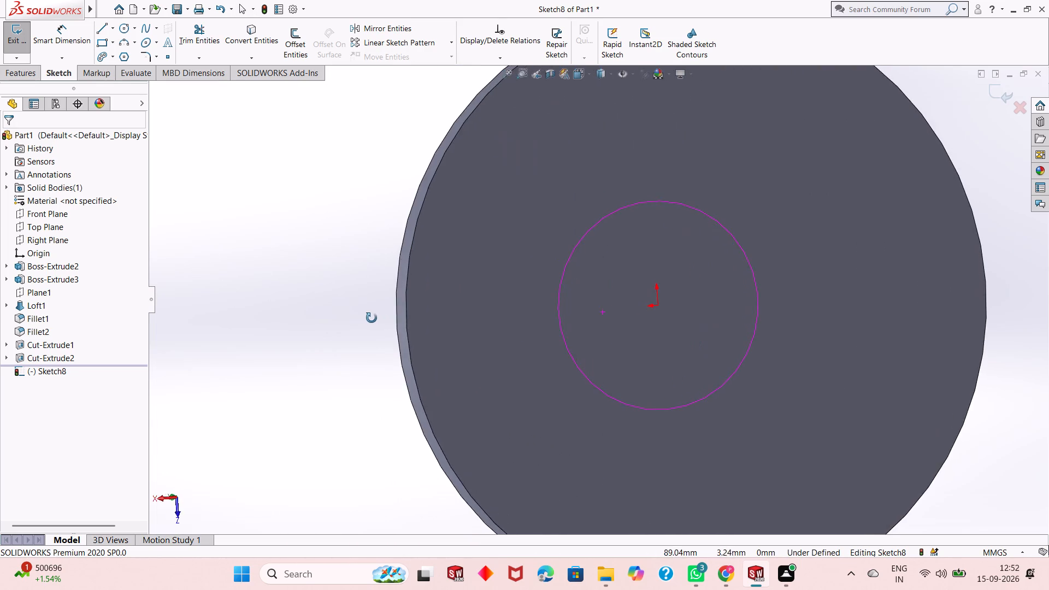
middle_click_drag(372, 318, 654, 284)
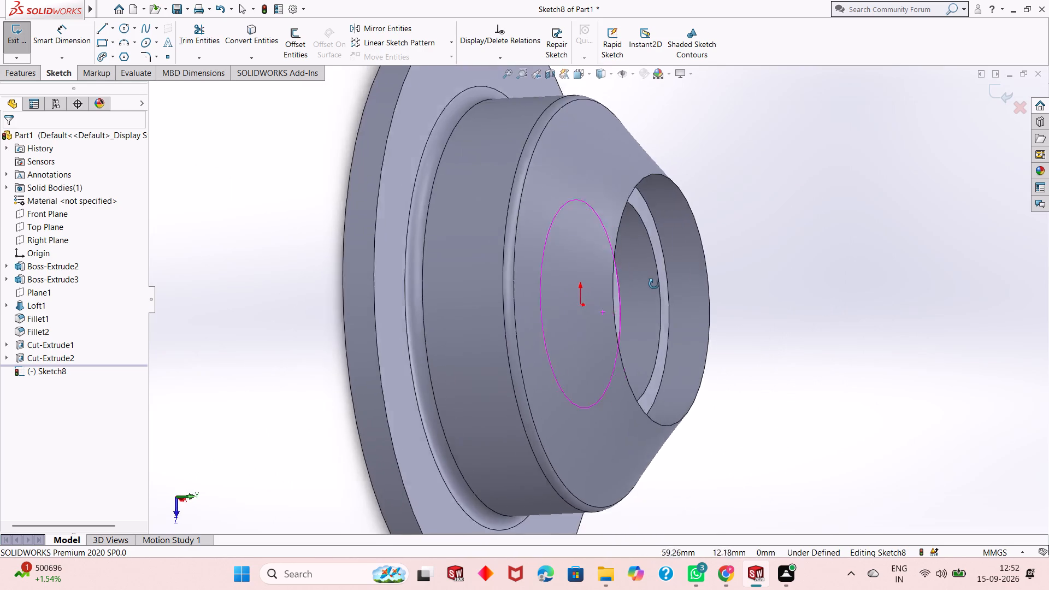
middle_click_drag(654, 284, 610, 282)
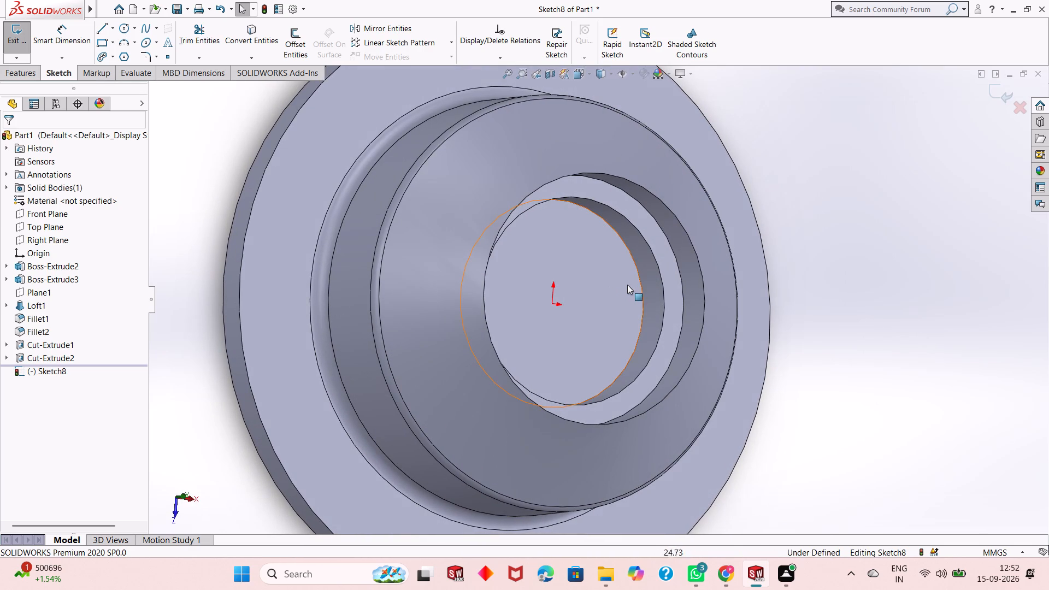
middle_click_drag(806, 297, 737, 311)
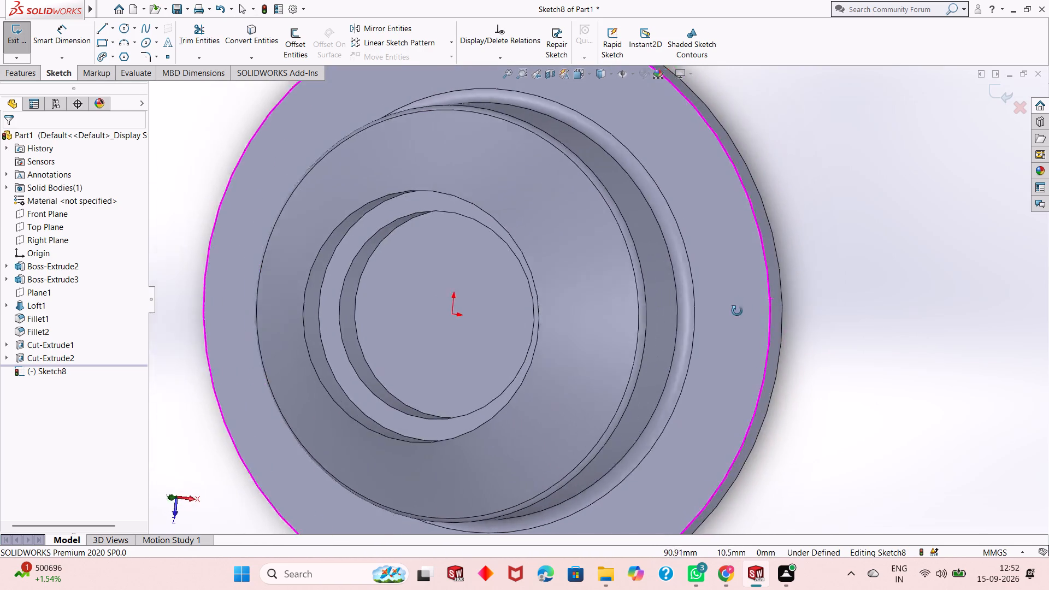
middle_click_drag(737, 311, 835, 289)
scroll(719, 304, "up", 2)
scroll(805, 308, "up", 1)
middle_click_drag(807, 309, 700, 337)
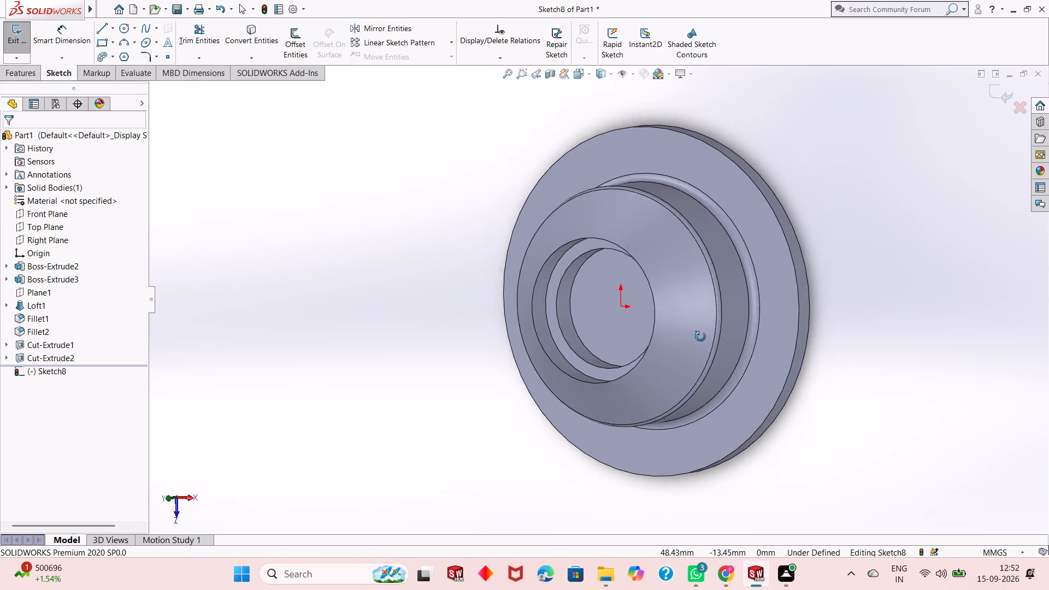
middle_click_drag(700, 337, 802, 323)
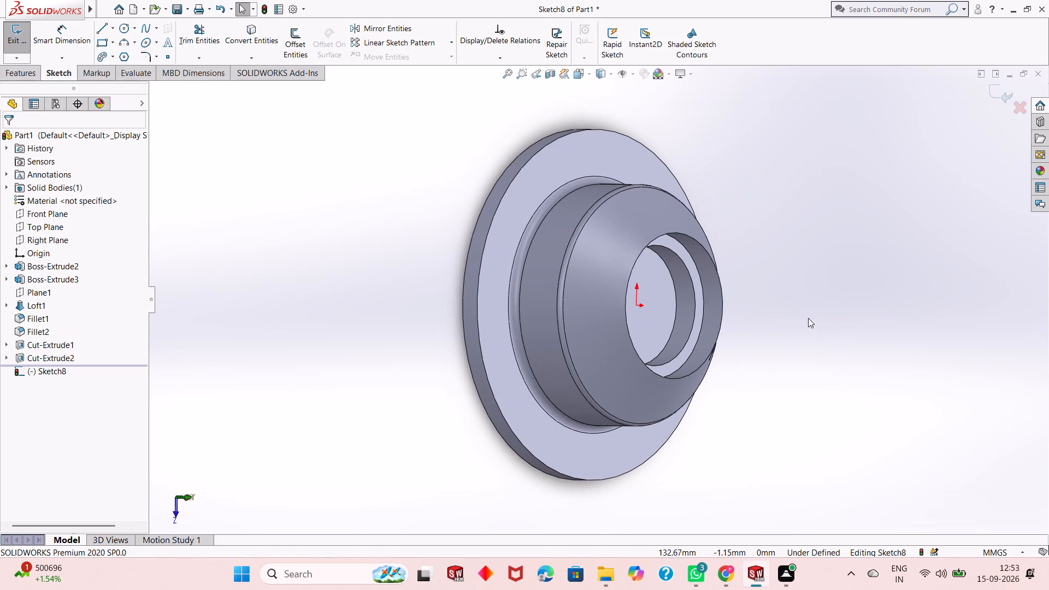
scroll(723, 294, "down", 3)
scroll(681, 320, "up", 2)
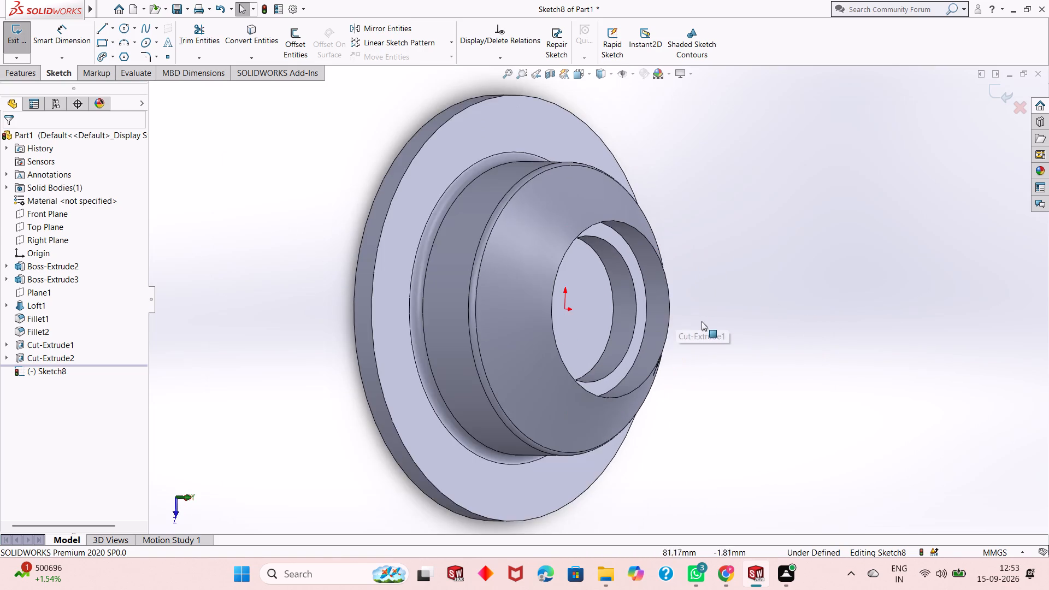
scroll(702, 321, "up", 2)
scroll(464, 319, "up", 2)
scroll(545, 298, "down", 2)
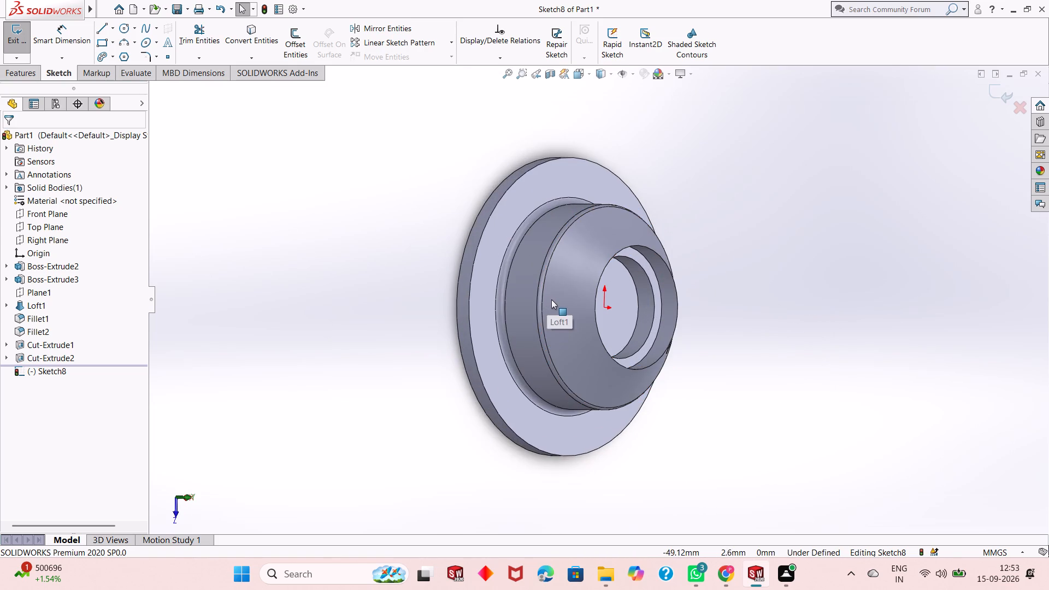
scroll(551, 299, "down", 3)
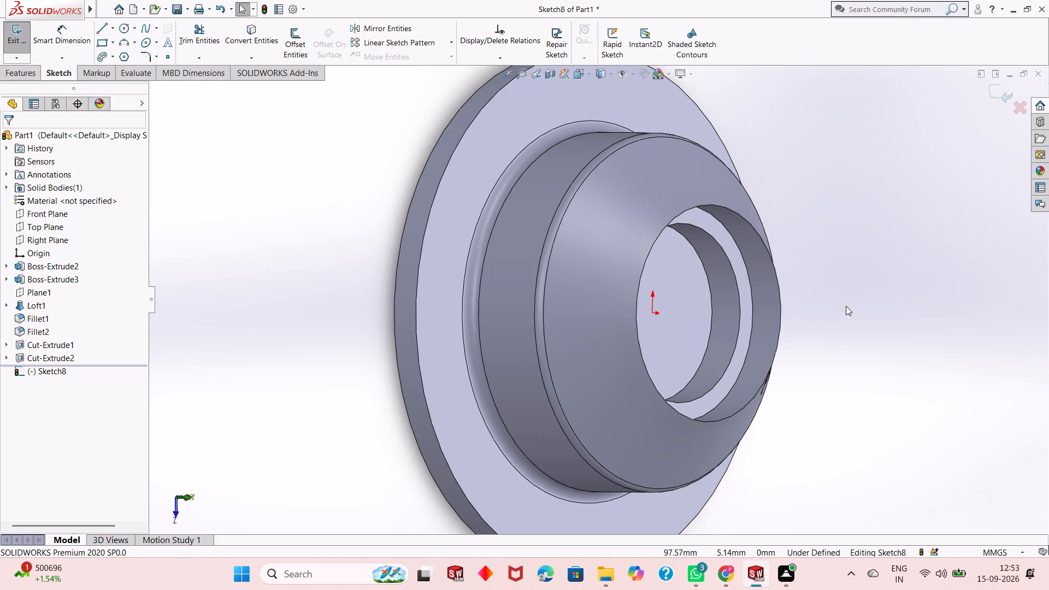
middle_click_drag(848, 303, 833, 296)
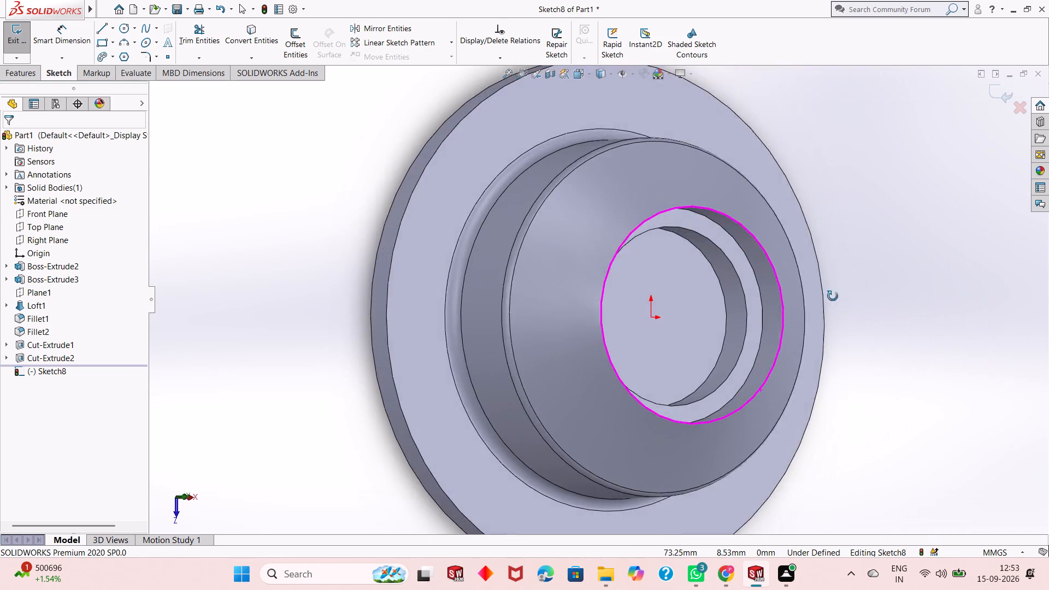
middle_click_drag(833, 296, 850, 289)
scroll(726, 332, "down", 2)
scroll(703, 328, "up", 5)
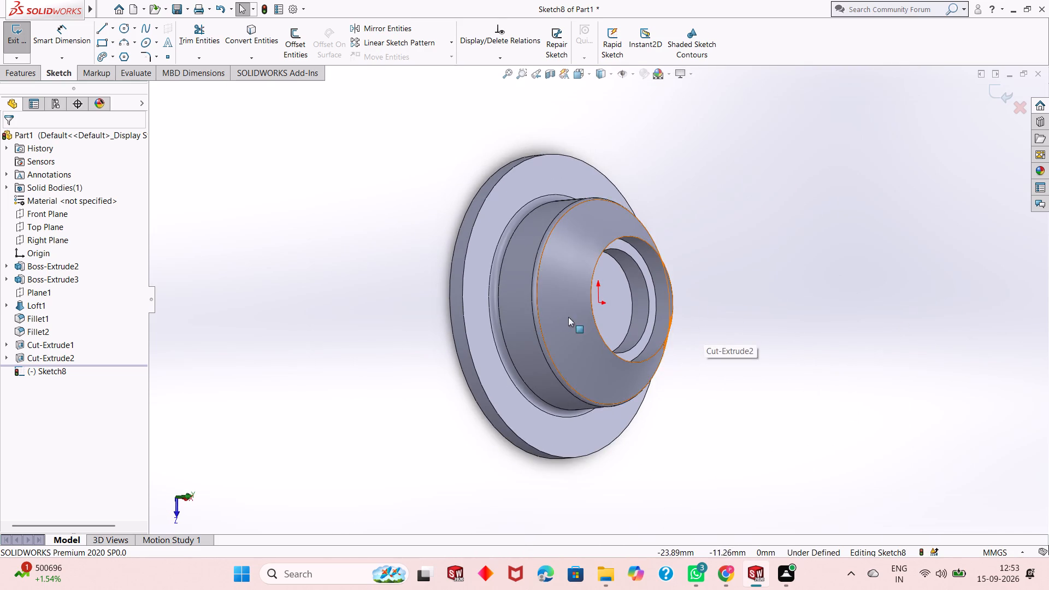
Examine the loft and stepped recess face-on, from the side and obliquely at several distances.
scroll(569, 309, "down", 3)
middle_click_drag(795, 303, 733, 311)
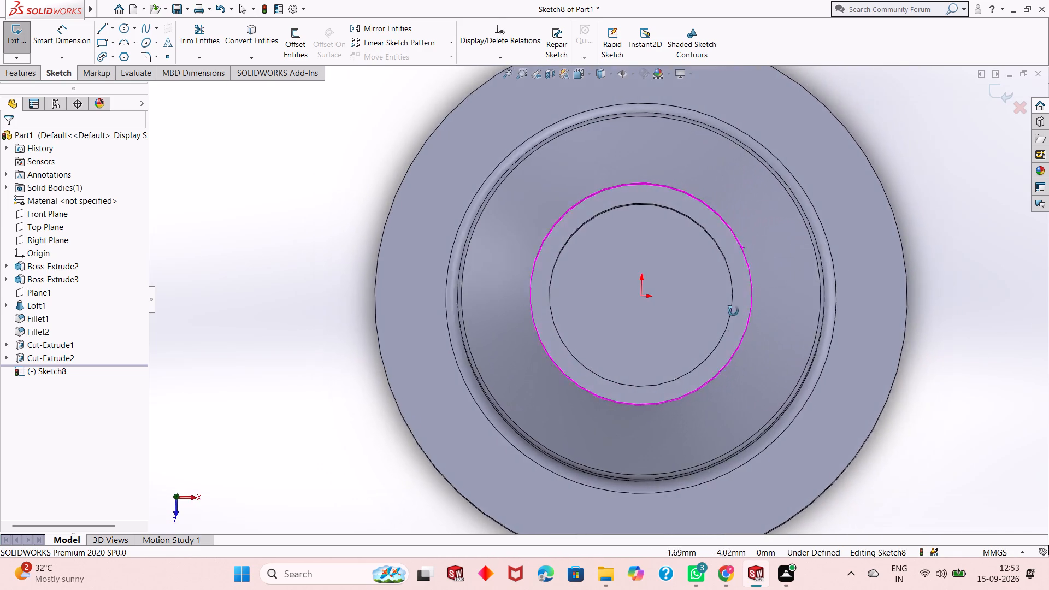
middle_click_drag(733, 311, 722, 305)
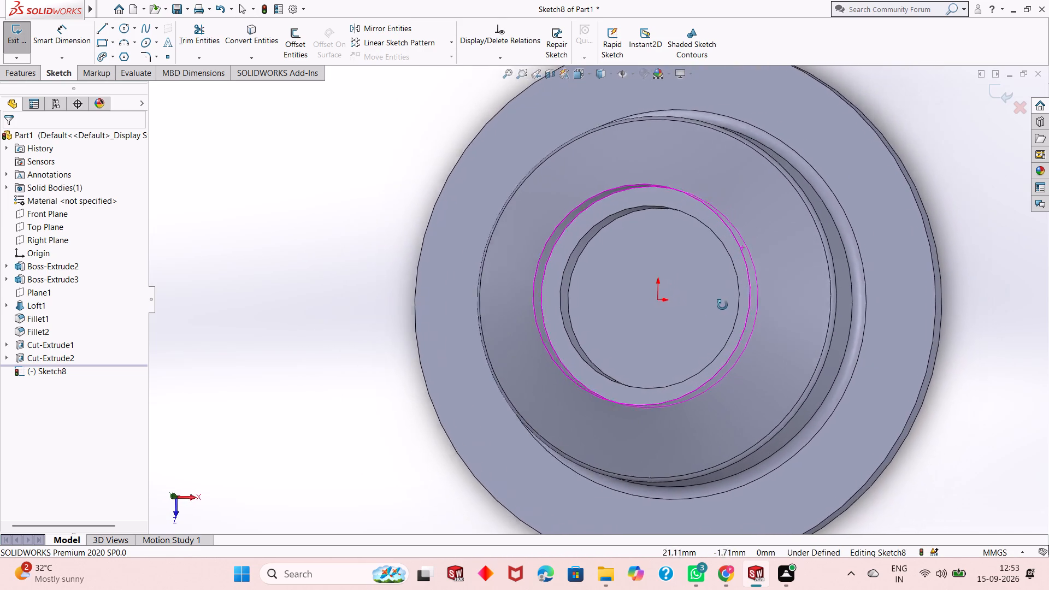
middle_click_drag(722, 305, 823, 306)
scroll(708, 292, "down", 2)
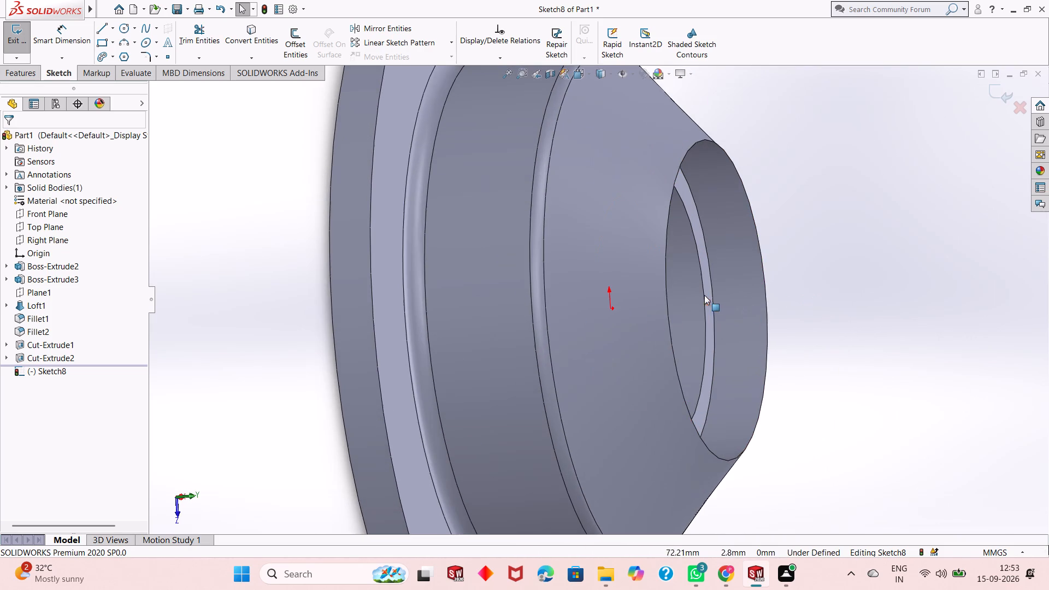
middle_click_drag(803, 312, 763, 322)
scroll(753, 323, "up", 5)
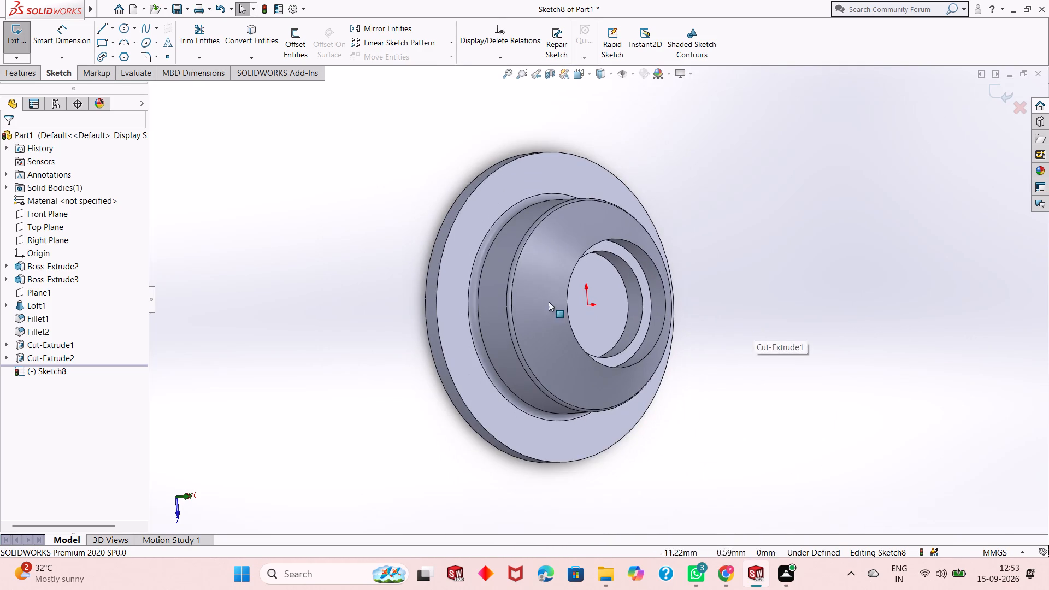
scroll(538, 300, "down", 2)
key("Escape")
middle_click(780, 310)
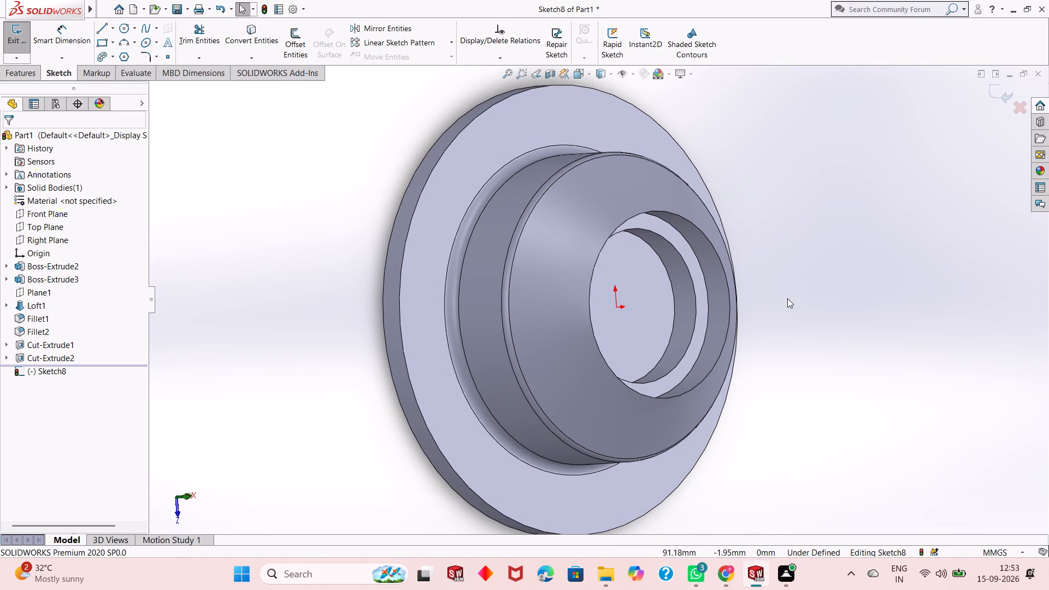
scroll(740, 308, "down", 2)
scroll(740, 308, "up", 3)
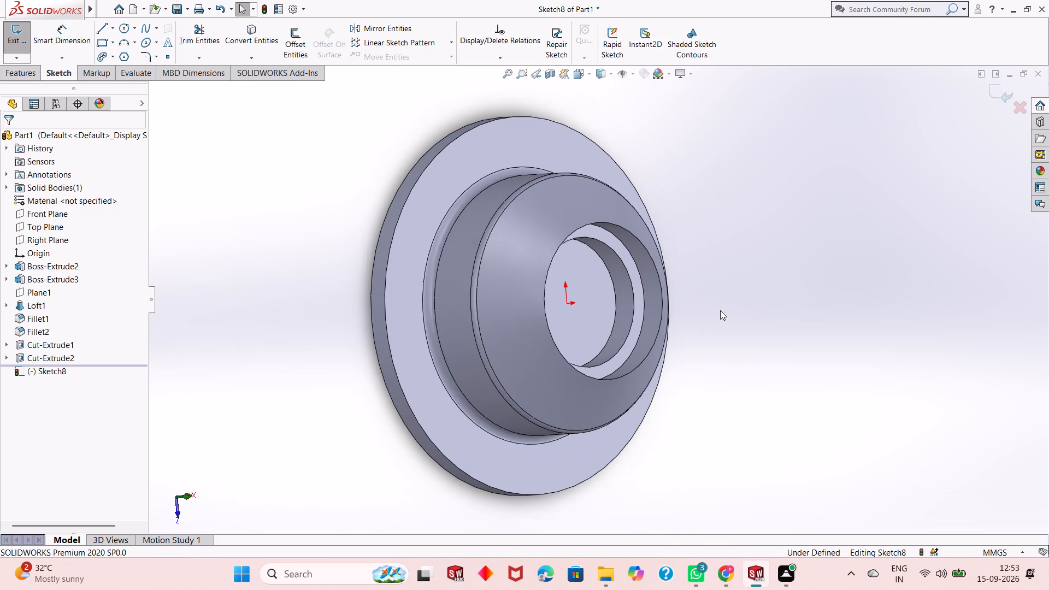
scroll(452, 296, "down", 2)
scroll(444, 294, "up", 2)
scroll(403, 292, "down", 2)
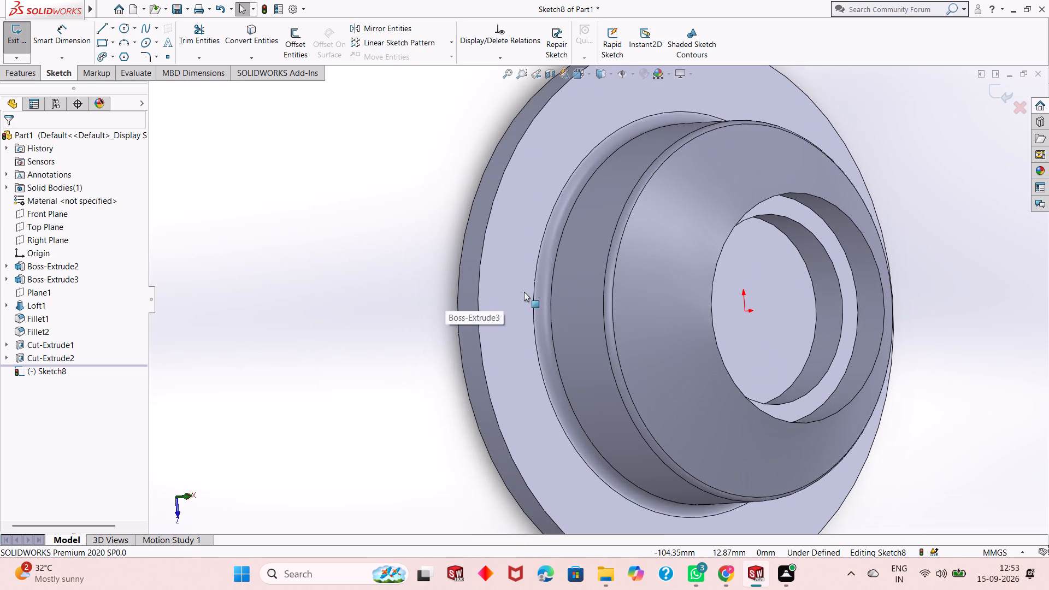
scroll(628, 300, "up", 2)
Examine the recess's ledge and inner walls from both sides, including close up.
middle_click_drag(847, 299, 759, 305)
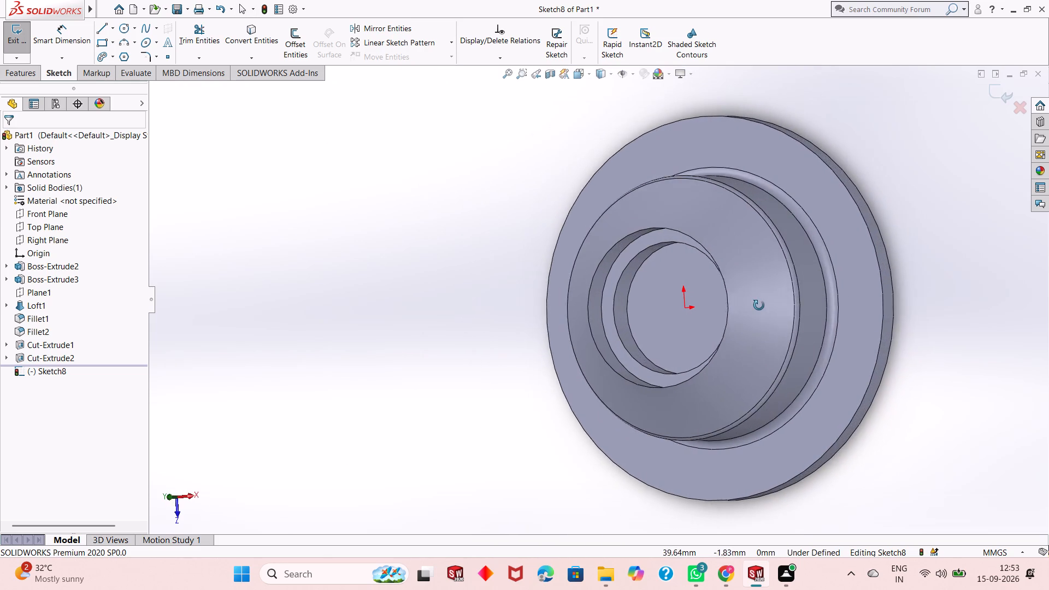
middle_click_drag(759, 305, 712, 302)
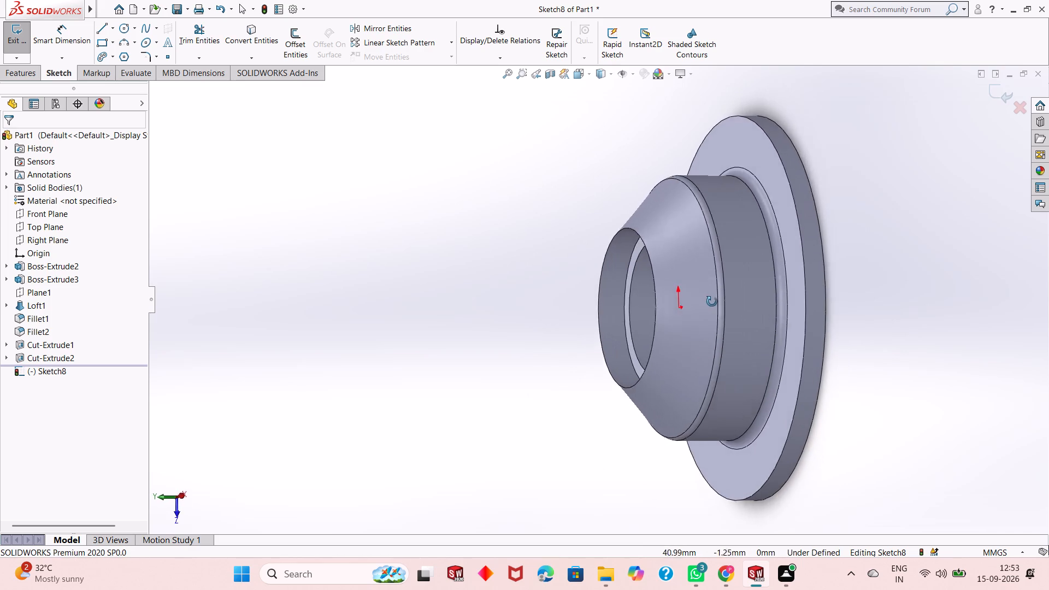
middle_click_drag(712, 302, 813, 293)
scroll(745, 308, "down", 2)
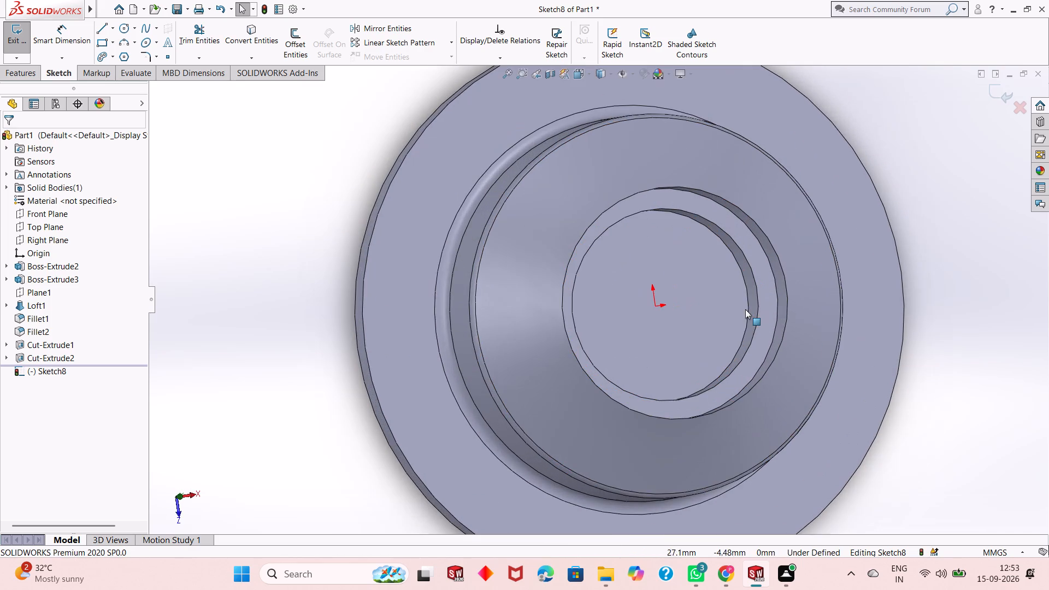
middle_click_drag(744, 305, 764, 301)
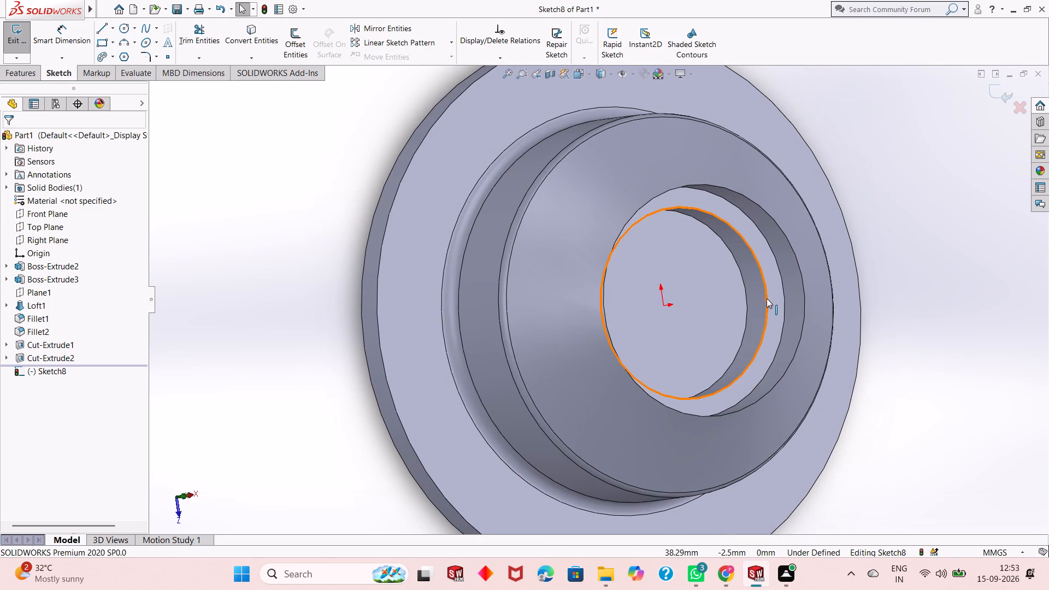
middle_click_drag(767, 298, 779, 297)
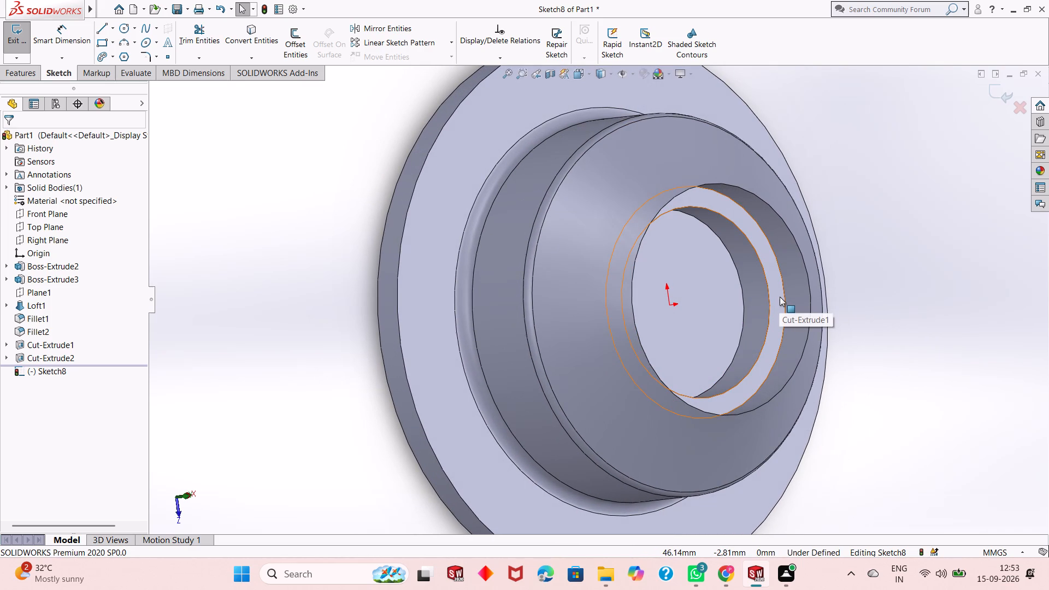
scroll(860, 292, "down", 1)
middle_click_drag(859, 295, 871, 296)
scroll(791, 311, "up", 1)
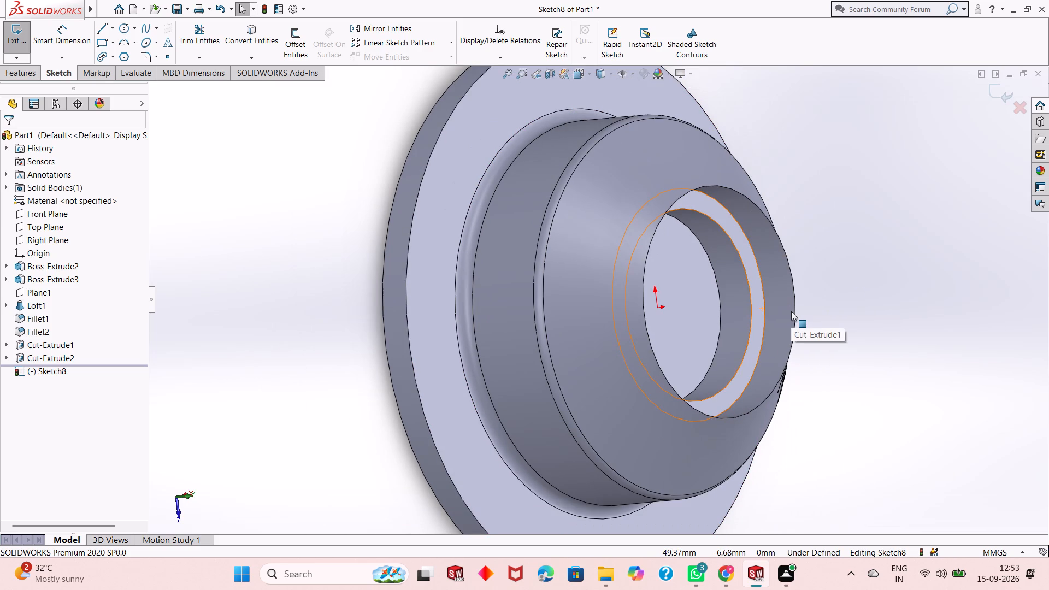
scroll(746, 329, "down", 2)
scroll(746, 325, "up", 3)
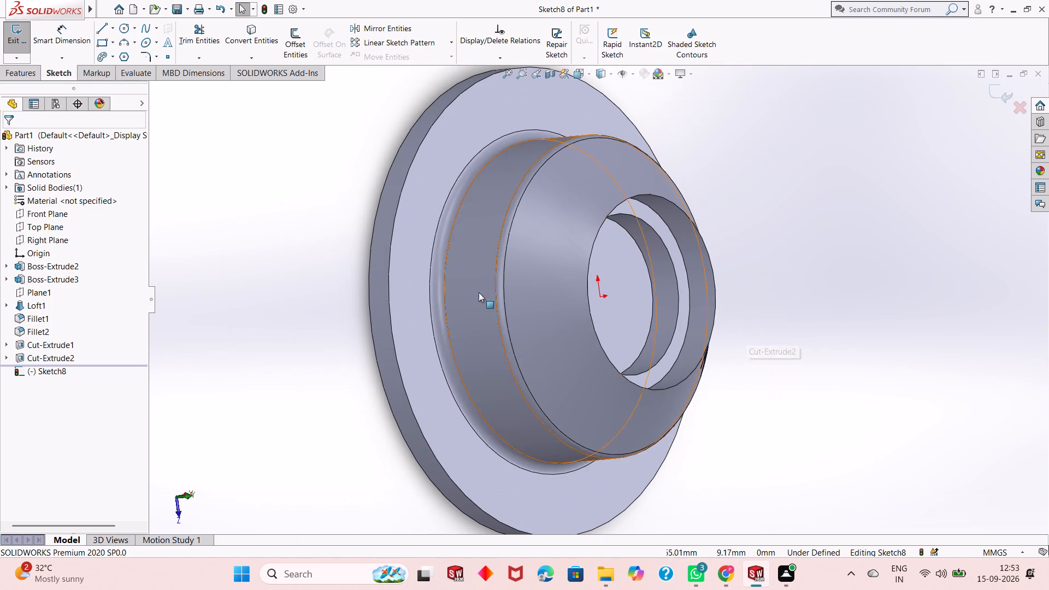
scroll(451, 289, "up", 2)
scroll(467, 280, "down", 2)
scroll(538, 280, "up", 3)
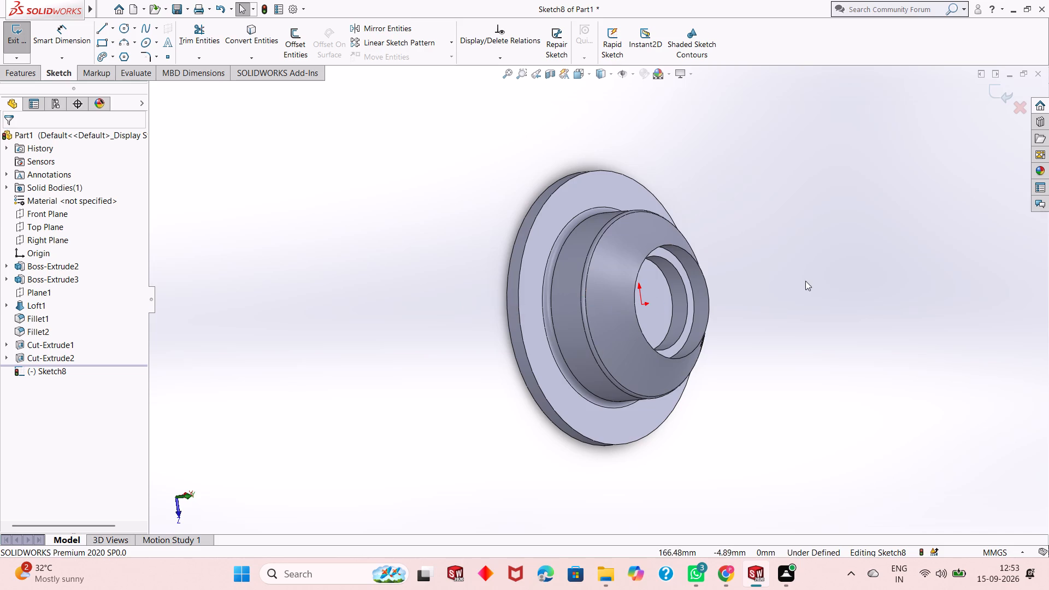
Examine the whole part tilted, from above and obliquely, comparing the disc, filleted boss, loft and recess.
middle_click_drag(806, 281, 688, 295)
scroll(675, 292, "down", 1)
middle_click_drag(686, 327, 682, 293)
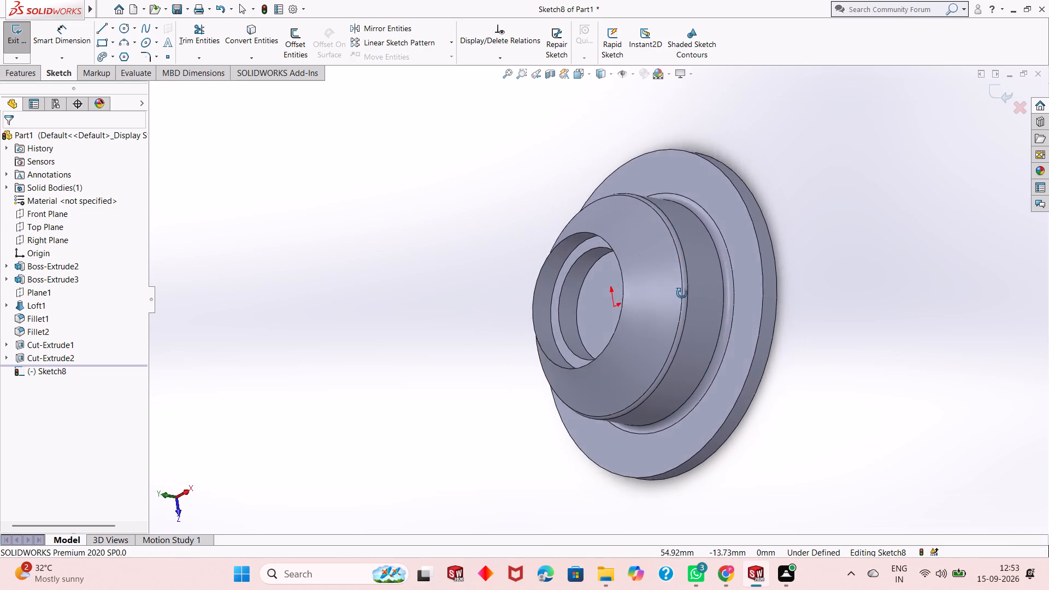
middle_click_drag(682, 293, 753, 241)
middle_click_drag(716, 346, 711, 227)
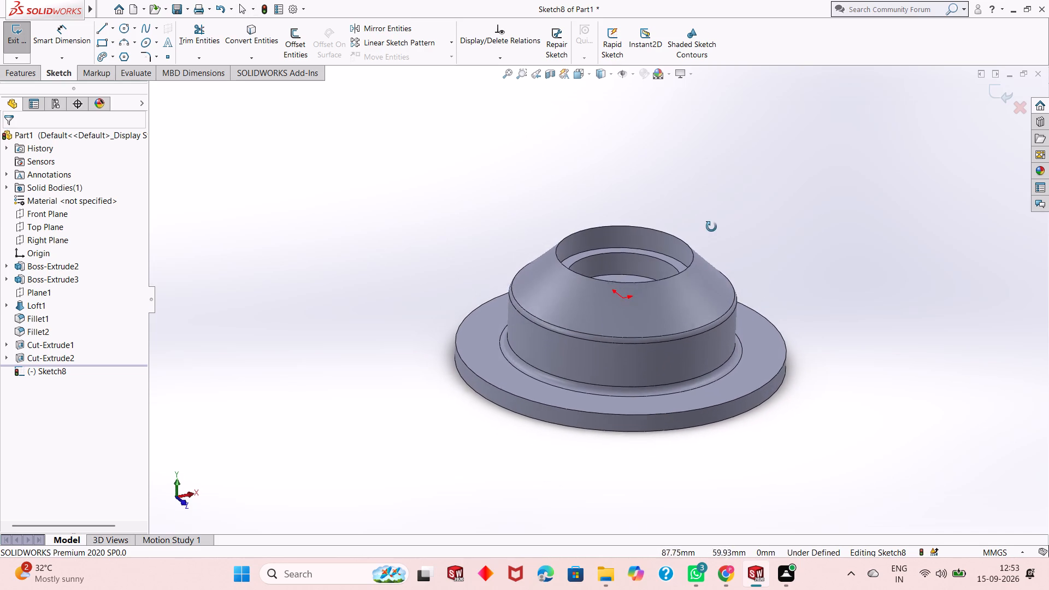
middle_click_drag(711, 227, 711, 221)
scroll(713, 256, "down", 1)
middle_click_drag(720, 262, 705, 320)
key("Escape")
middle_click_drag(722, 262, 710, 327)
middle_click_drag(752, 264, 715, 329)
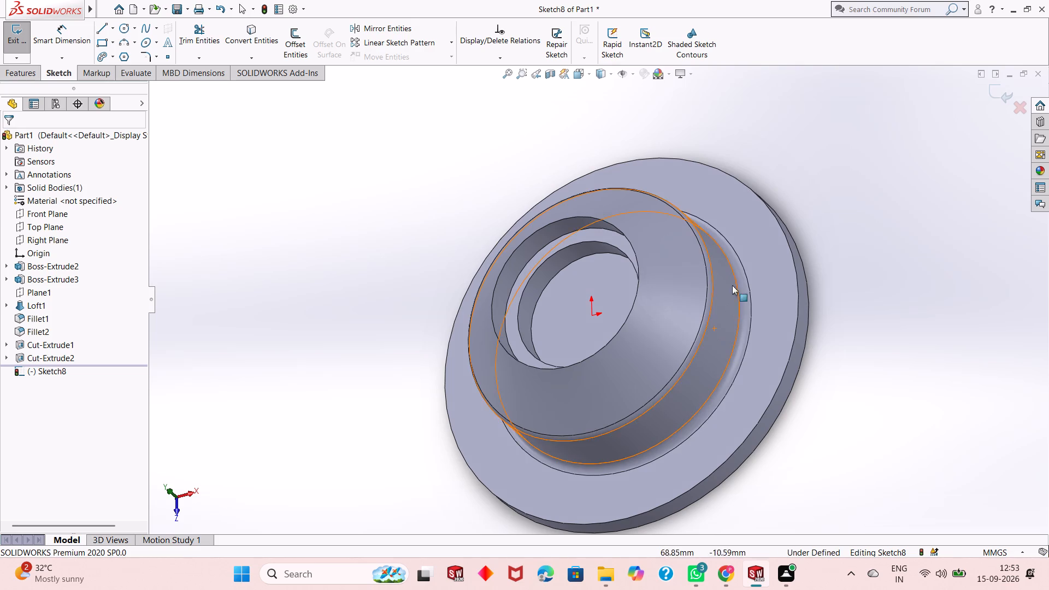
middle_click_drag(788, 199, 751, 272)
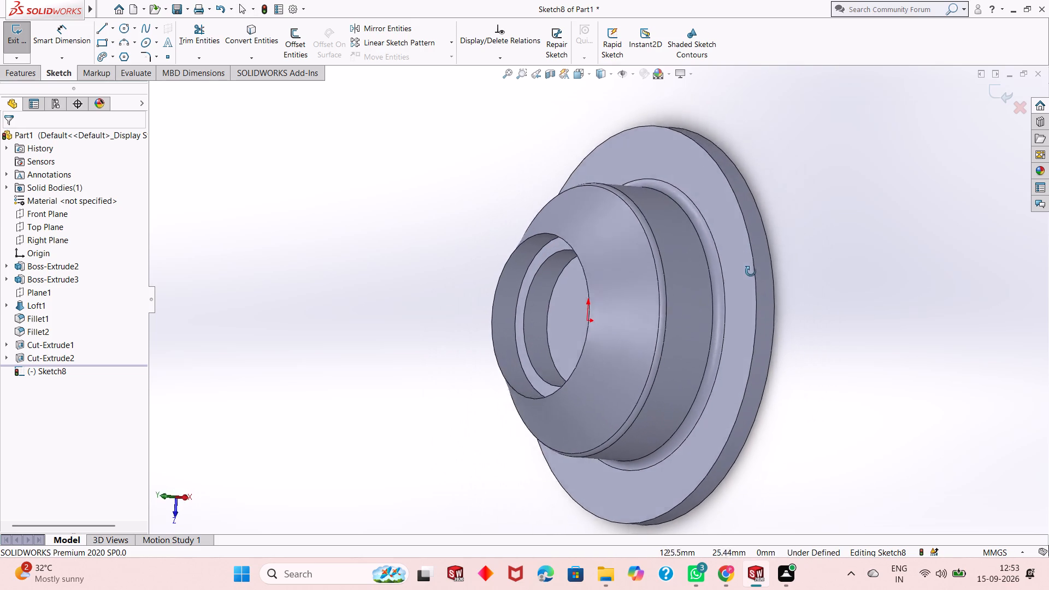
middle_click_drag(751, 272, 743, 288)
middle_click_drag(749, 273, 775, 302)
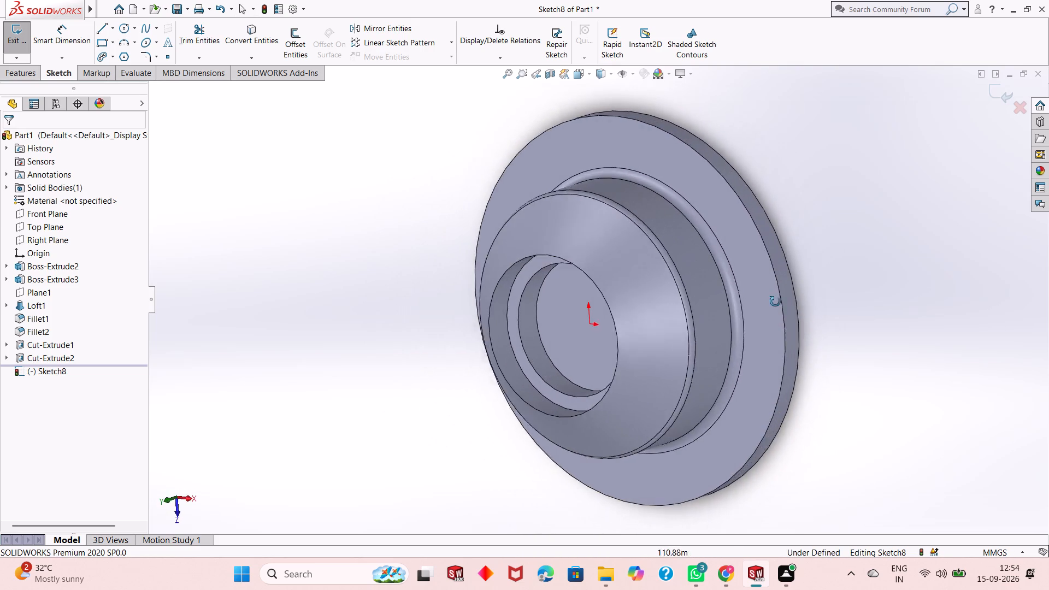
middle_click_drag(775, 302, 799, 256)
middle_click_drag(787, 257, 773, 260)
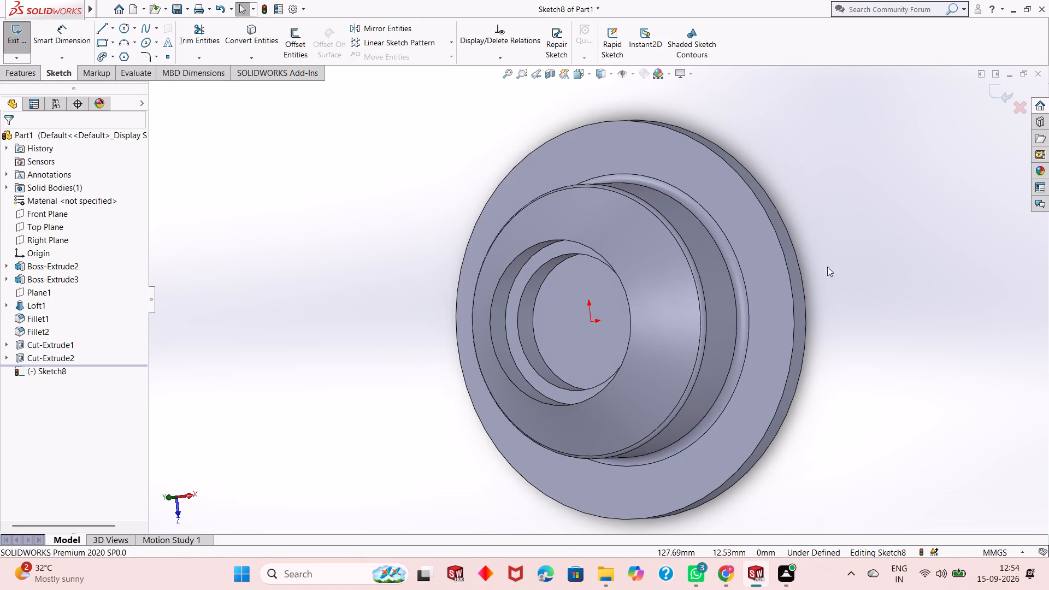
middle_click_drag(841, 288, 821, 294)
Examine the loft, boss fillets and stepped recess close up and face-on.
scroll(665, 330, "down", 2)
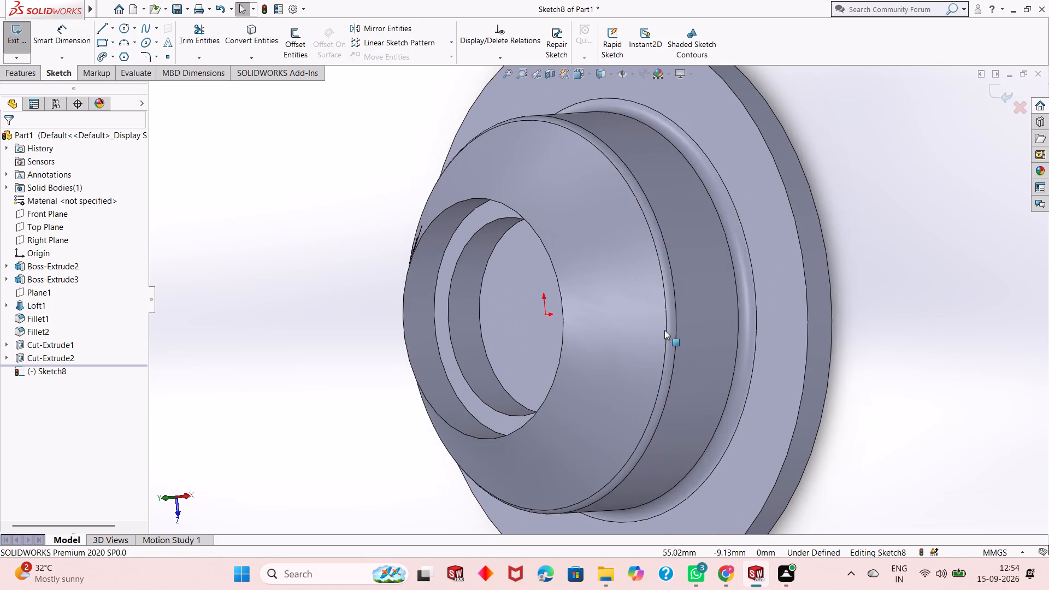
scroll(659, 329, "up", 2)
middle_click_drag(668, 327, 745, 323)
scroll(650, 329, "up", 2)
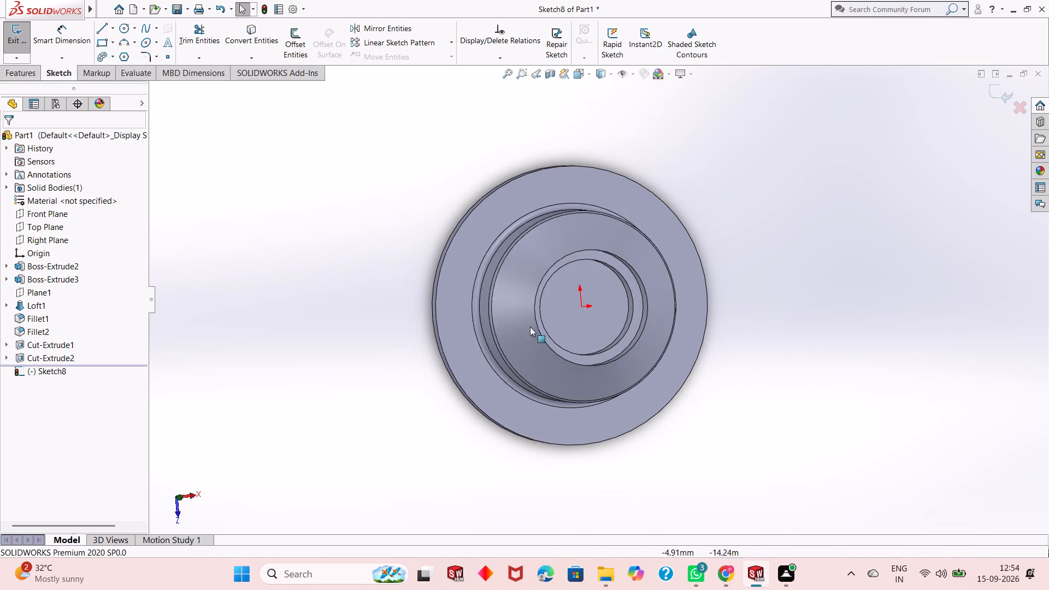
scroll(503, 269, "down", 3)
middle_click_drag(870, 299, 803, 305)
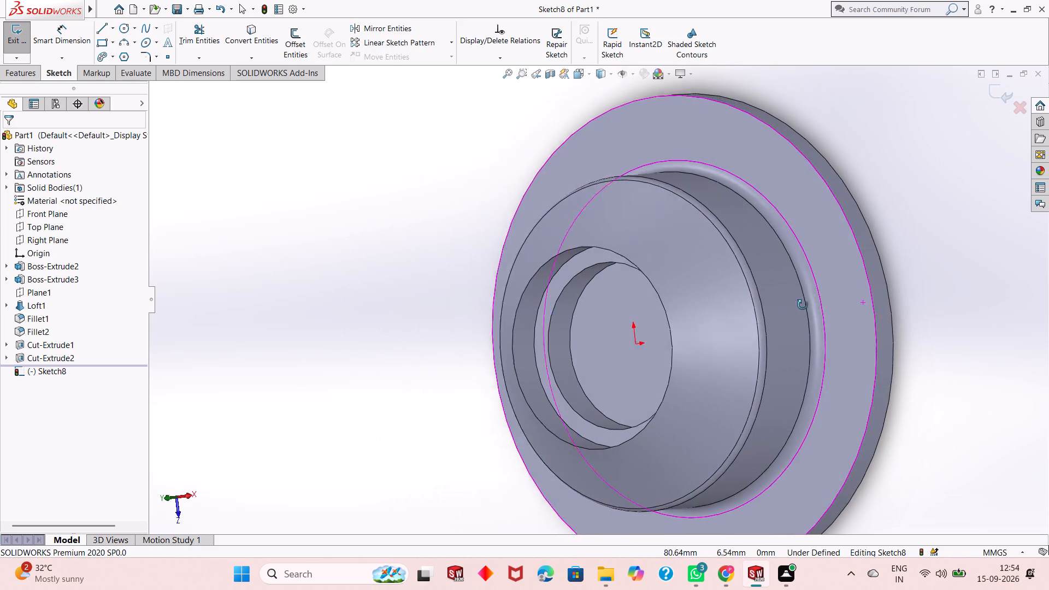
middle_click_drag(803, 305, 793, 305)
scroll(724, 351, "down", 2)
scroll(693, 351, "up", 2)
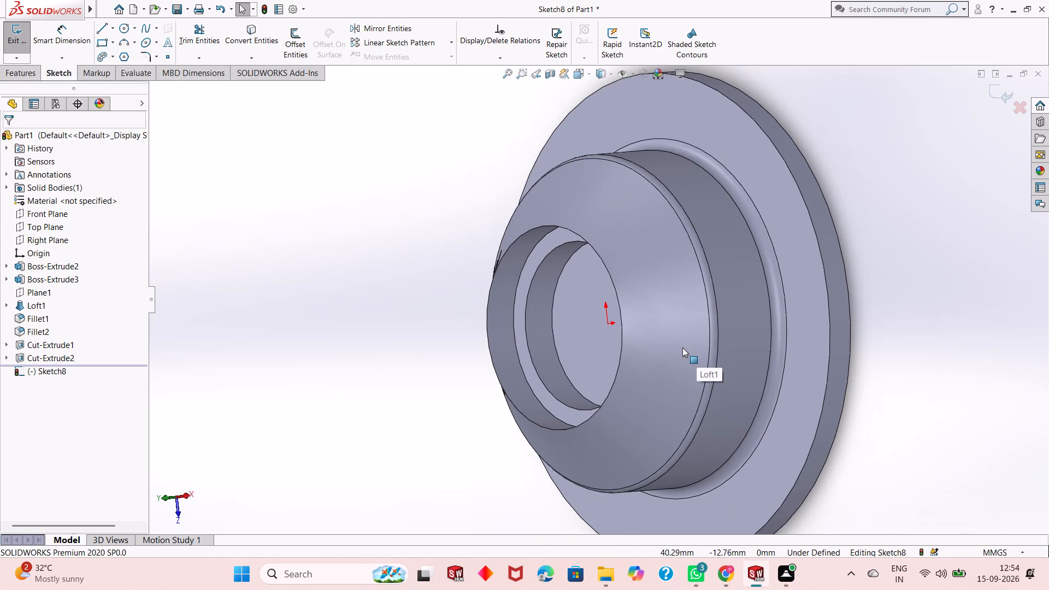
middle_click_drag(682, 347, 701, 342)
scroll(523, 340, "up", 2)
scroll(505, 305, "down", 3)
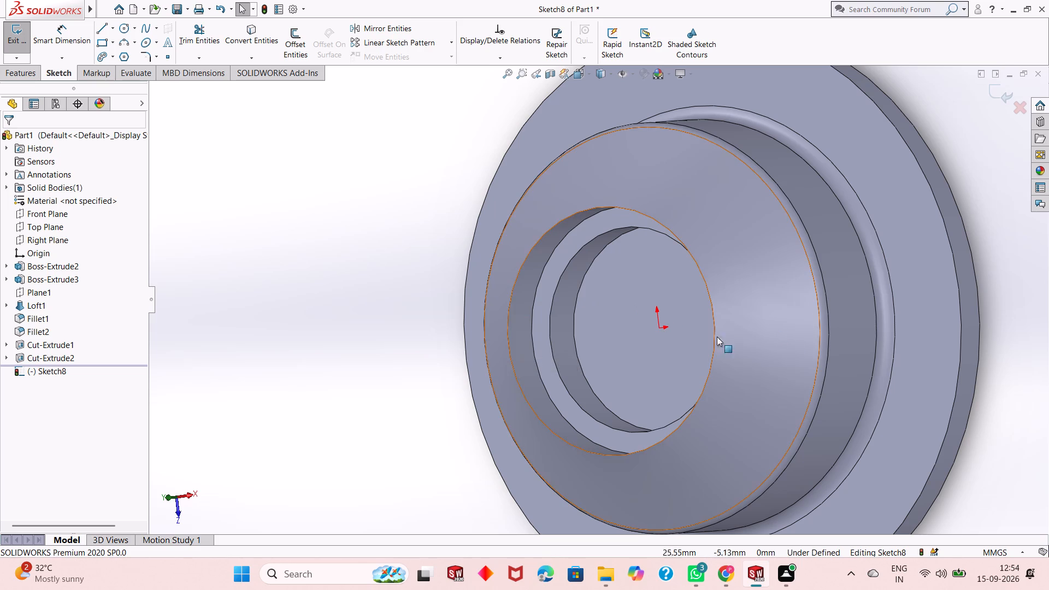
Sketch a circle about 32 mm in diameter on the recess's inner floor, centred on the origin.
middle_click_drag(659, 346, 685, 270)
middle_click_drag(689, 318, 691, 287)
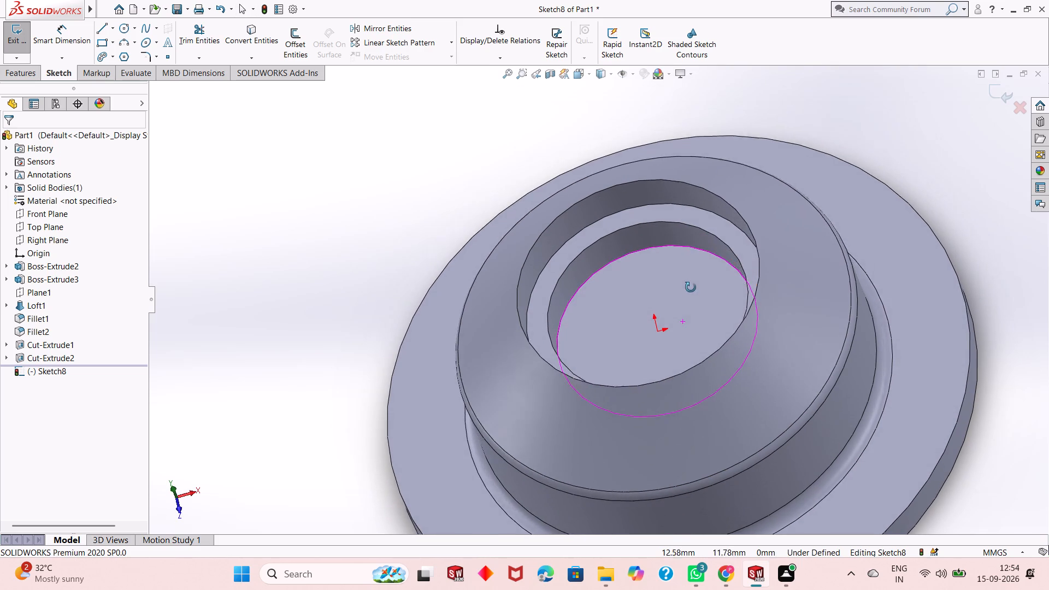
middle_click_drag(691, 287, 691, 287)
scroll(691, 286, "up", 1)
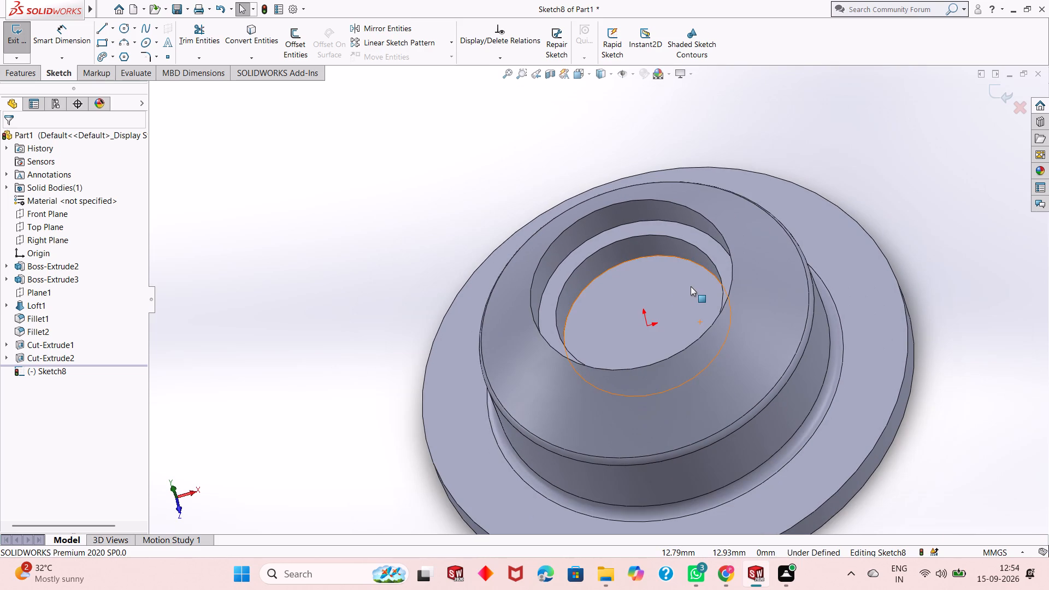
left_click(681, 303)
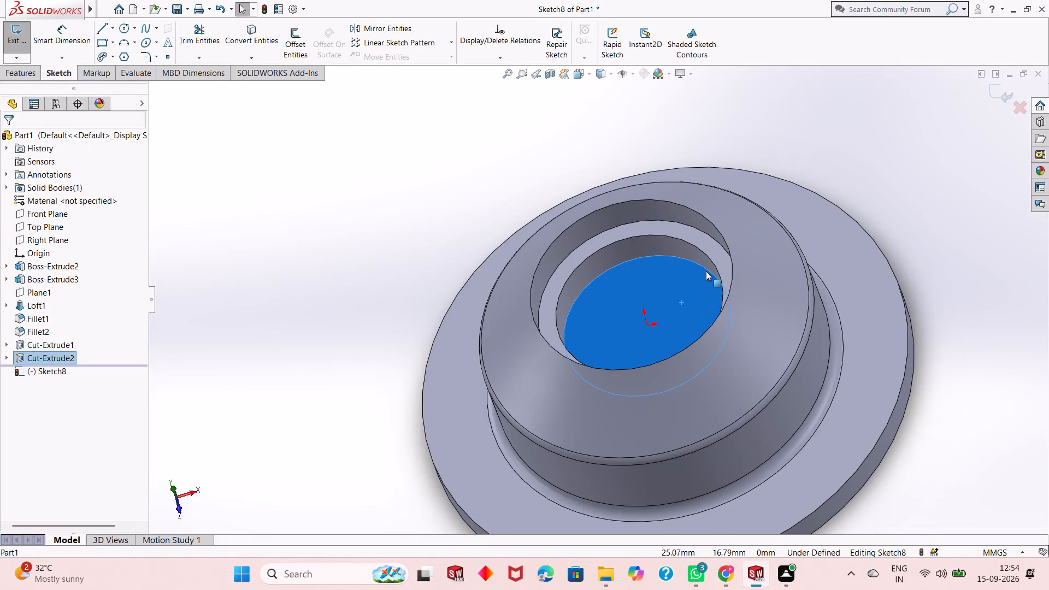
key("ctrl+8")
key("Escape")
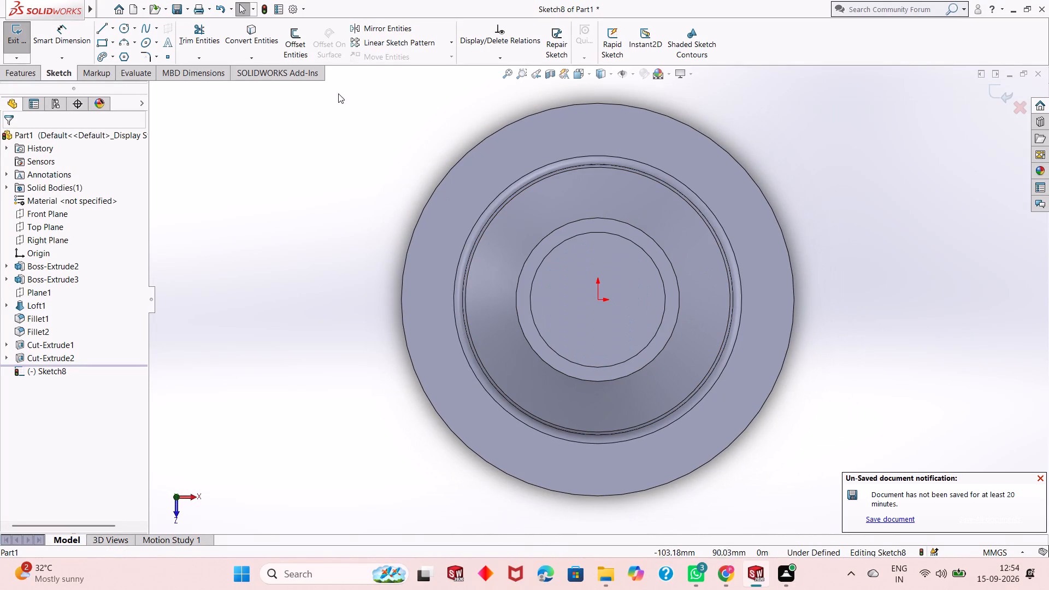
left_click(123, 25)
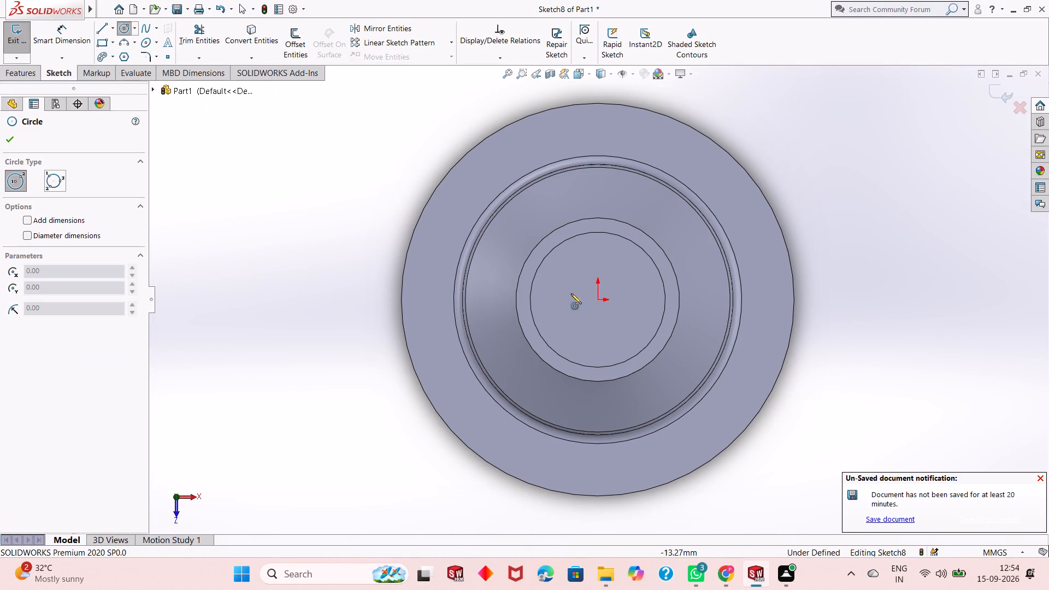
left_click(598, 300)
left_click(617, 271)
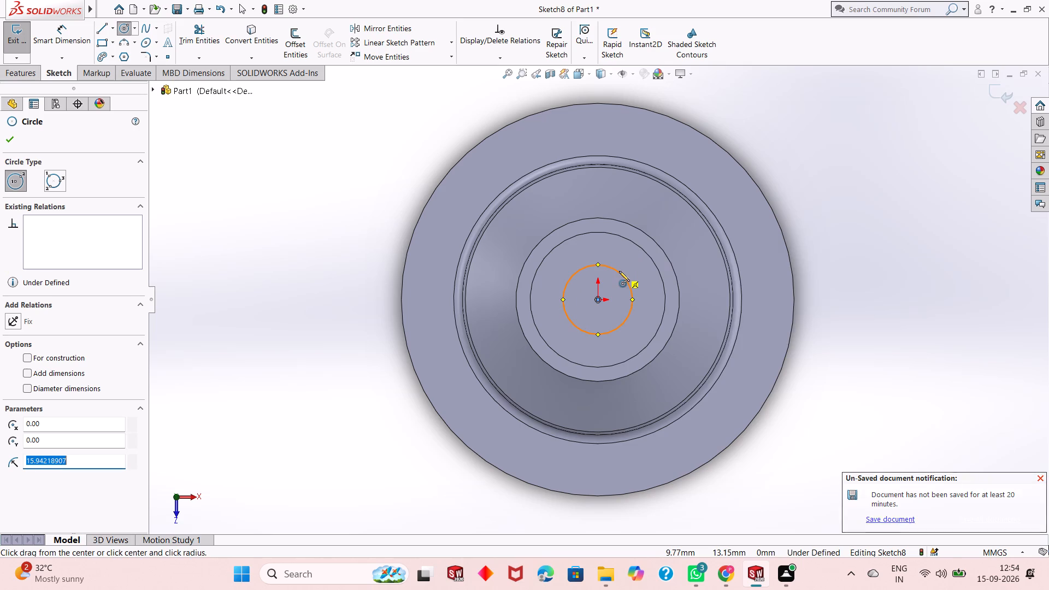
right_click(619, 271)
left_click(639, 280)
middle_click_drag(606, 335, 587, 259)
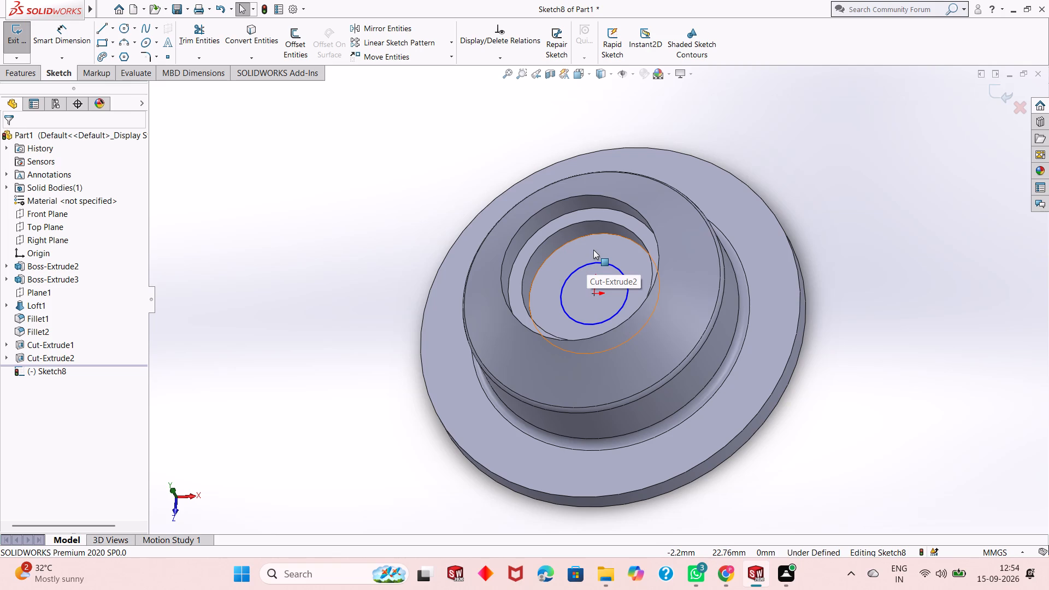
scroll(625, 266, "down", 1)
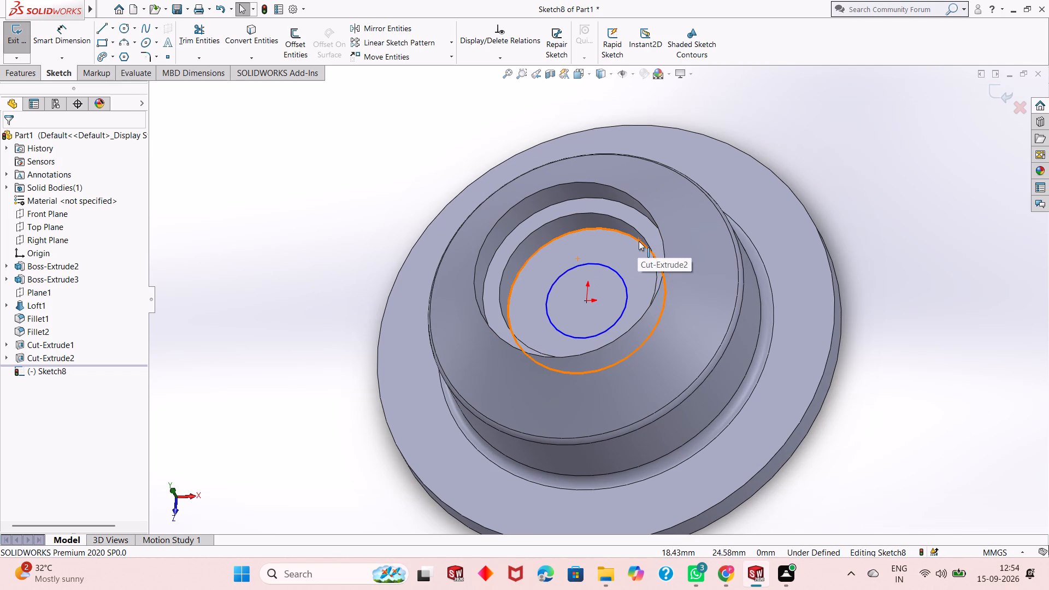
scroll(640, 241, "up", 1)
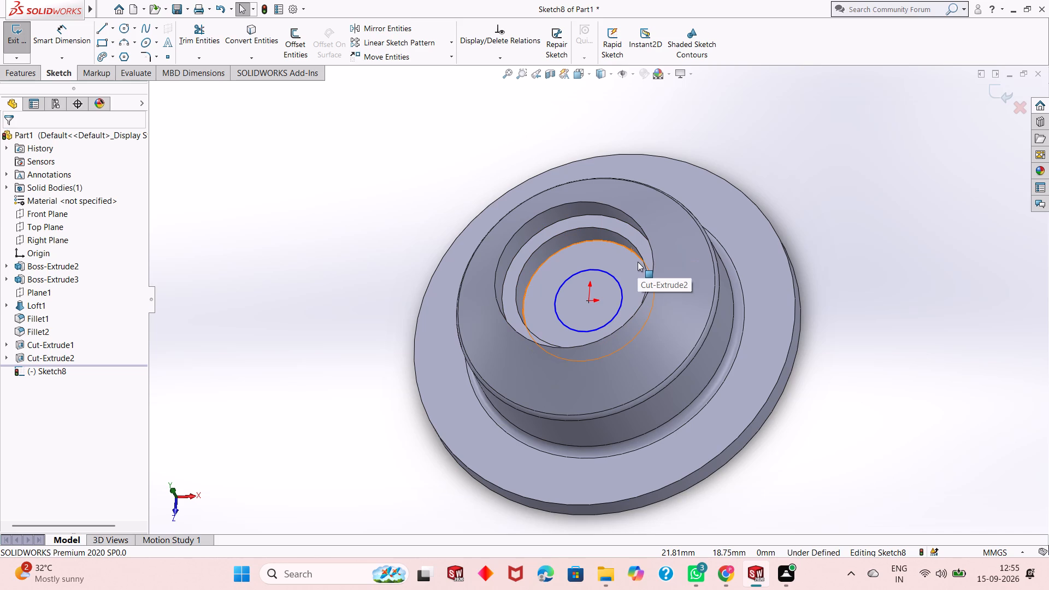
Dimension the circle on the recess's inner floor to a 55 mm diameter.
scroll(579, 260, "up", 1)
scroll(579, 263, "down", 1)
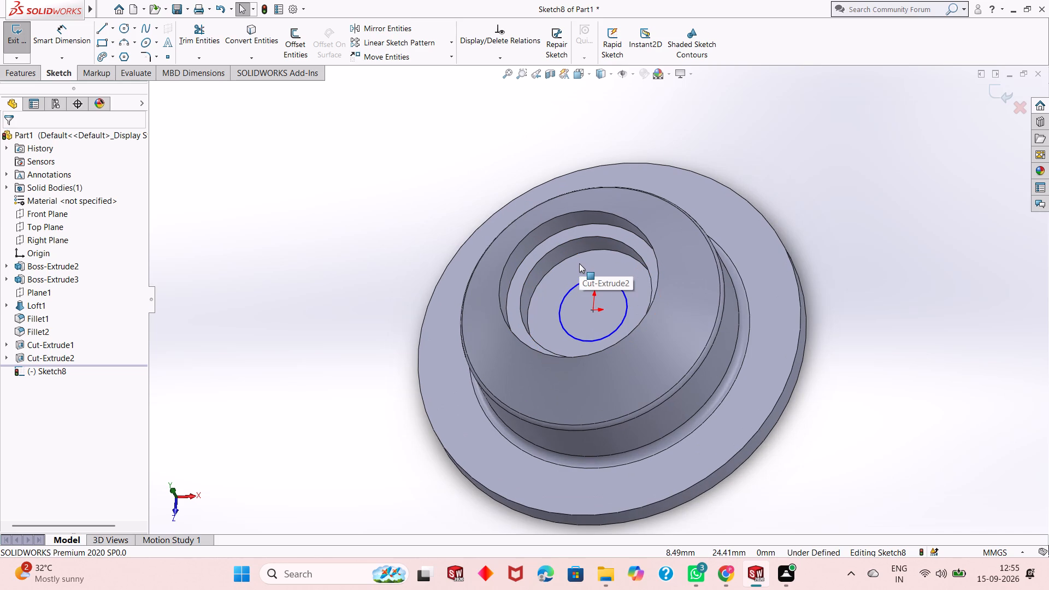
scroll(579, 263, "down", 1)
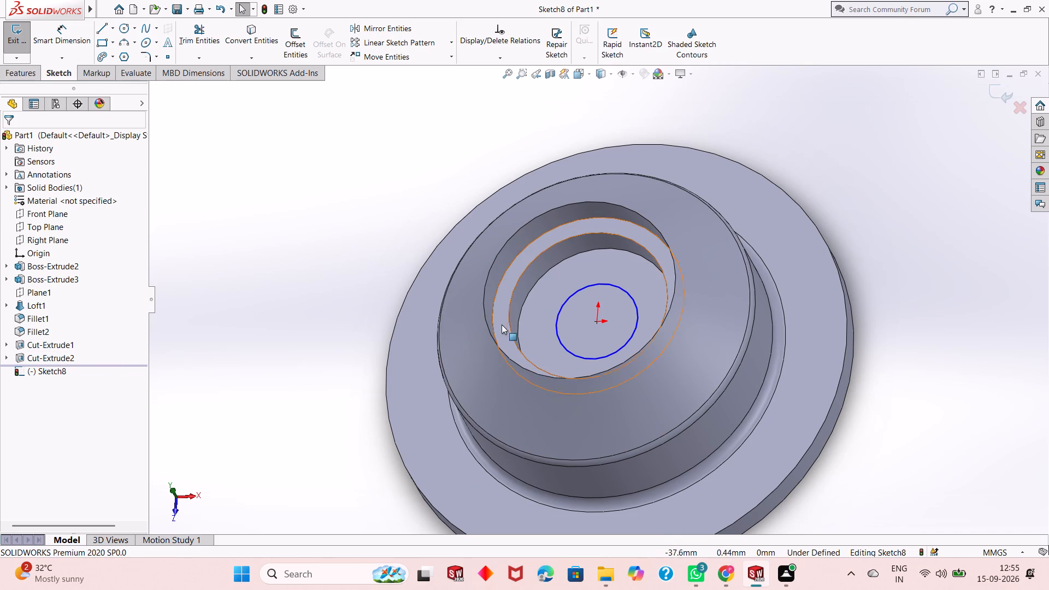
middle_click_drag(506, 315, 523, 343)
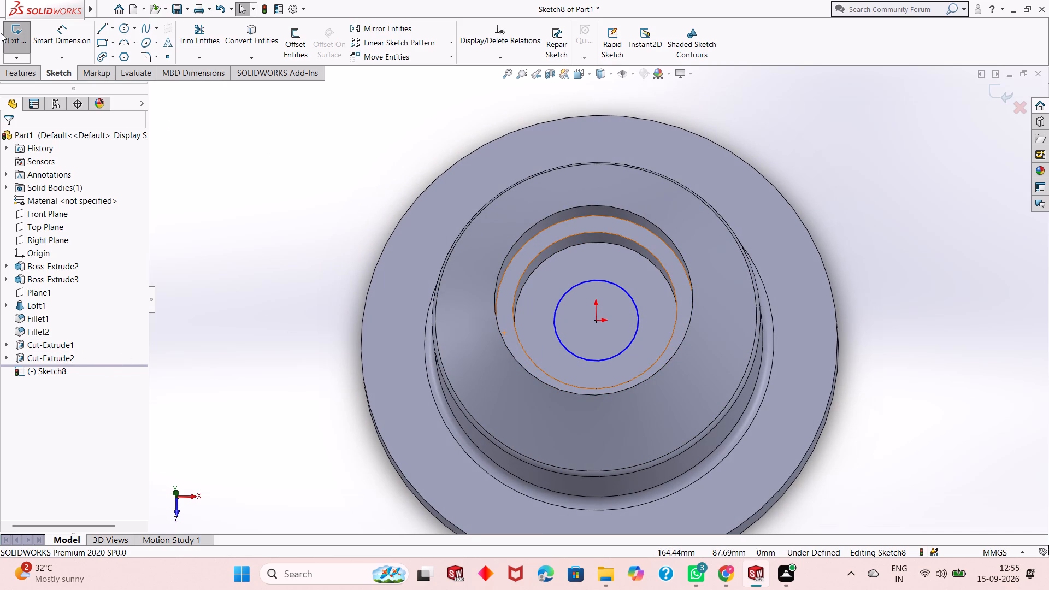
left_click(66, 40)
left_click(580, 355)
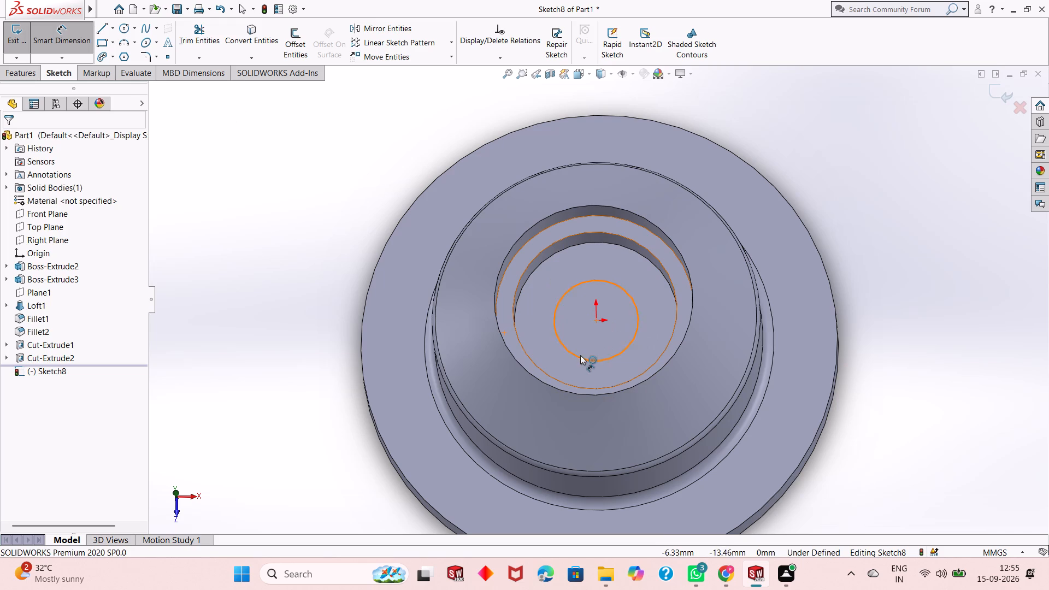
left_click(315, 361)
type("55")
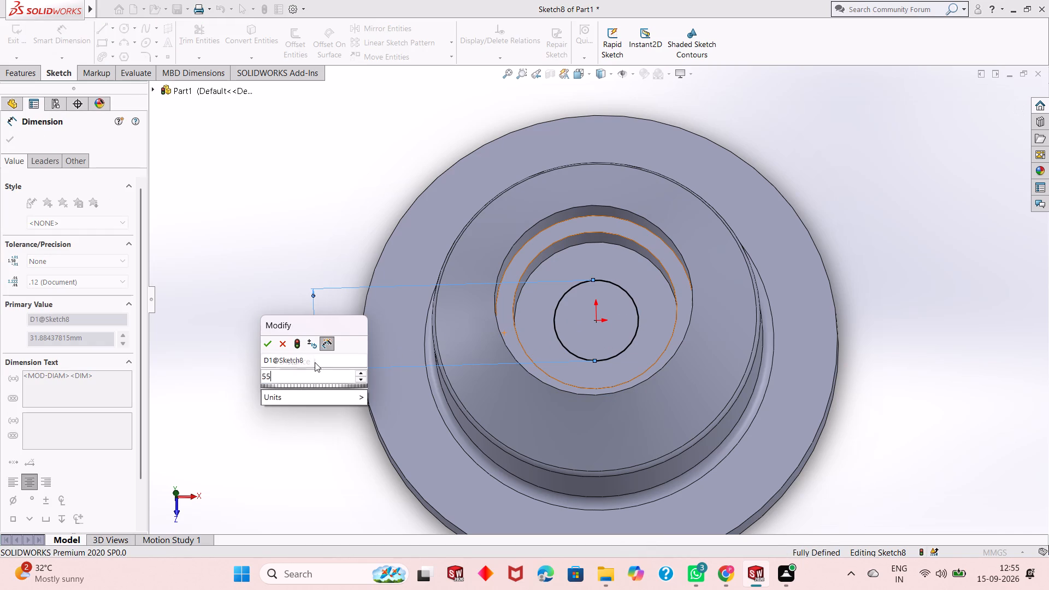
key("Return")
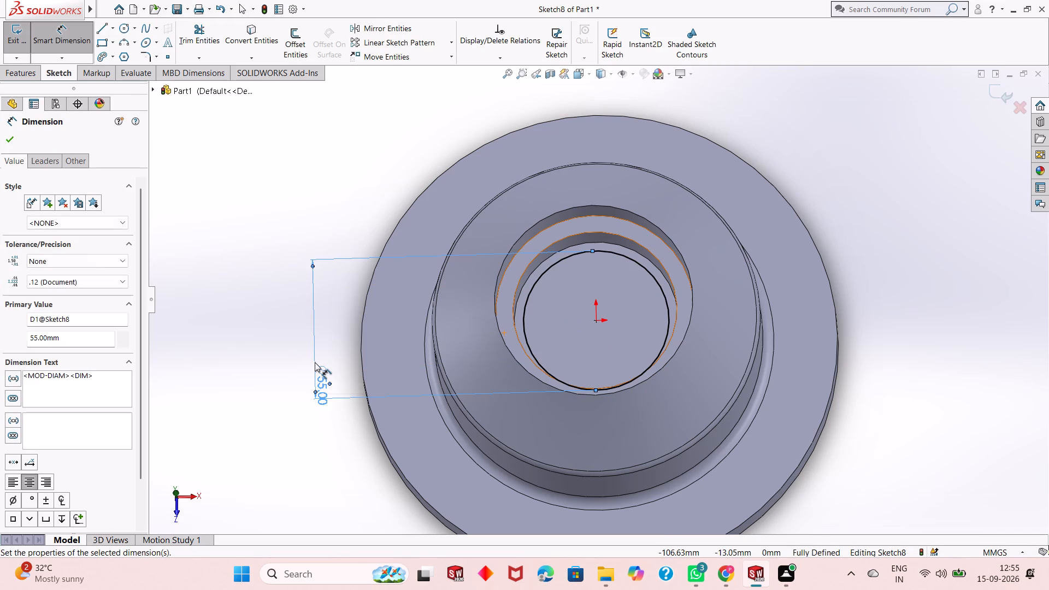
middle_click_drag(540, 328, 529, 363)
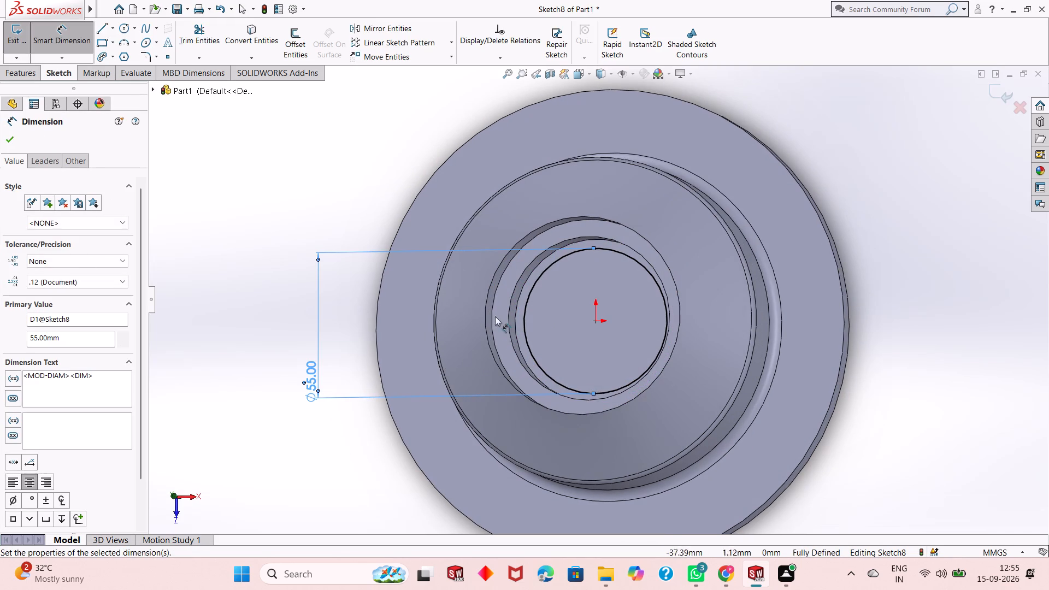
key("Escape")
Extrude-cut the 55 mm circle to a blind depth of 13 mm from the recess floor.
left_click(26, 69)
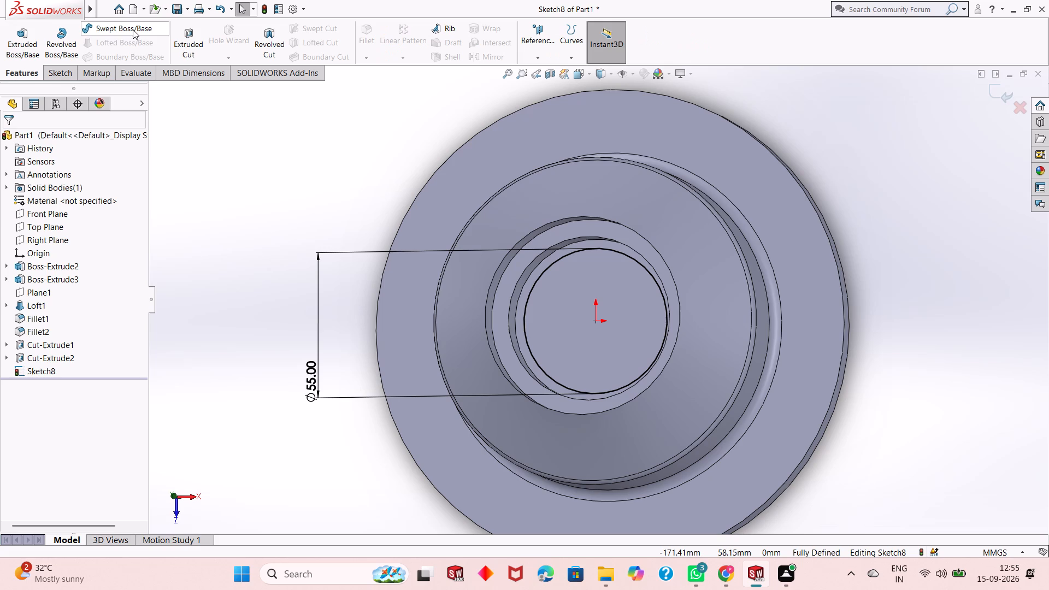
left_click(198, 46)
middle_click_drag(491, 292, 474, 205)
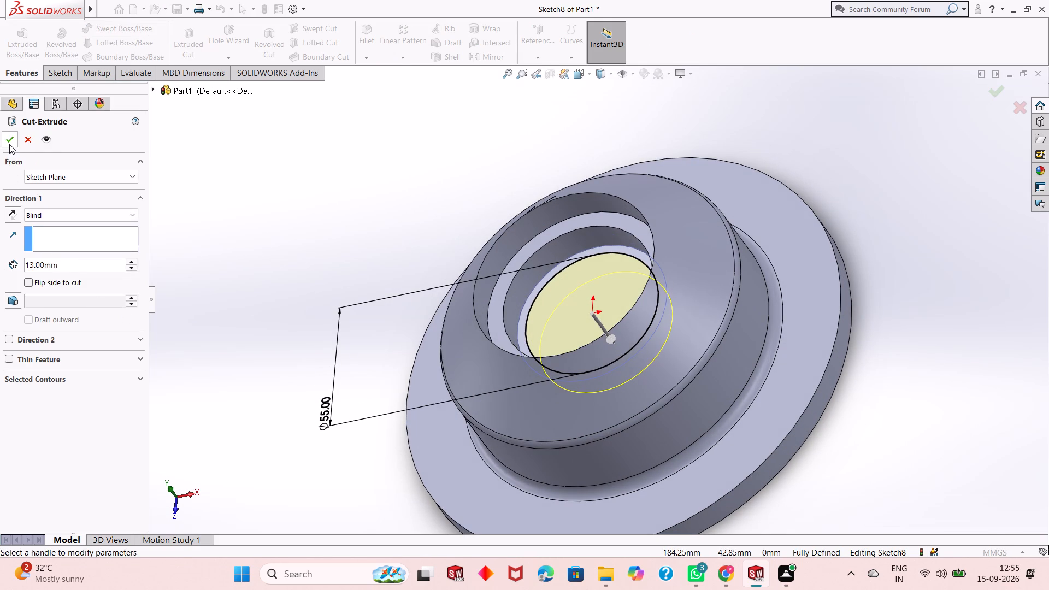
left_click(9, 144)
key("Escape")
Examine the newly deepened recess and the whole part from oblique and steeper angles.
scroll(502, 364, "up", 1)
scroll(506, 310, "down", 1)
middle_click_drag(600, 296, 615, 325)
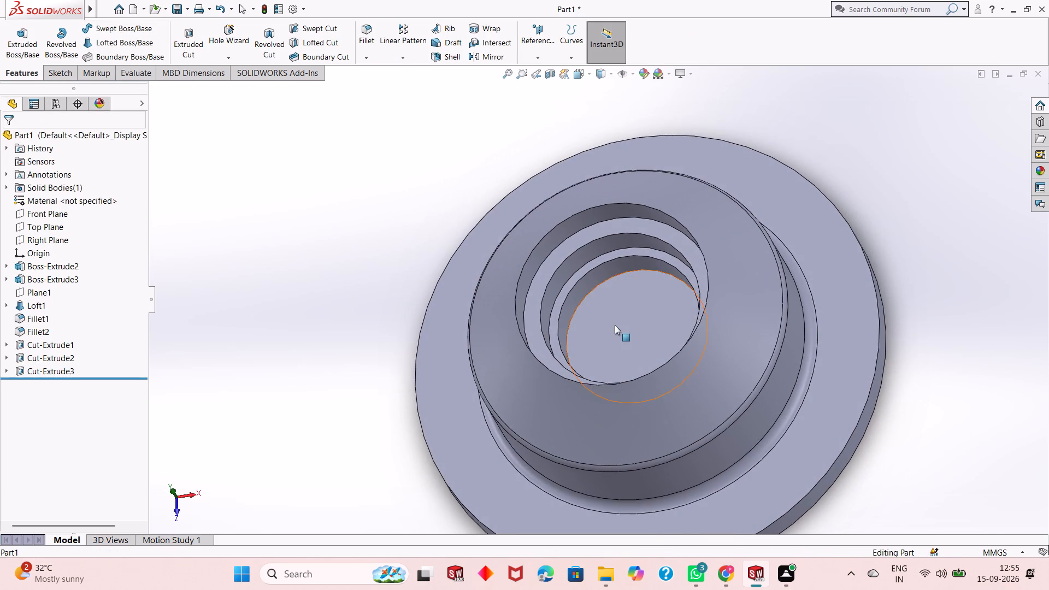
scroll(615, 324, "up", 4)
middle_click_drag(674, 324, 672, 294)
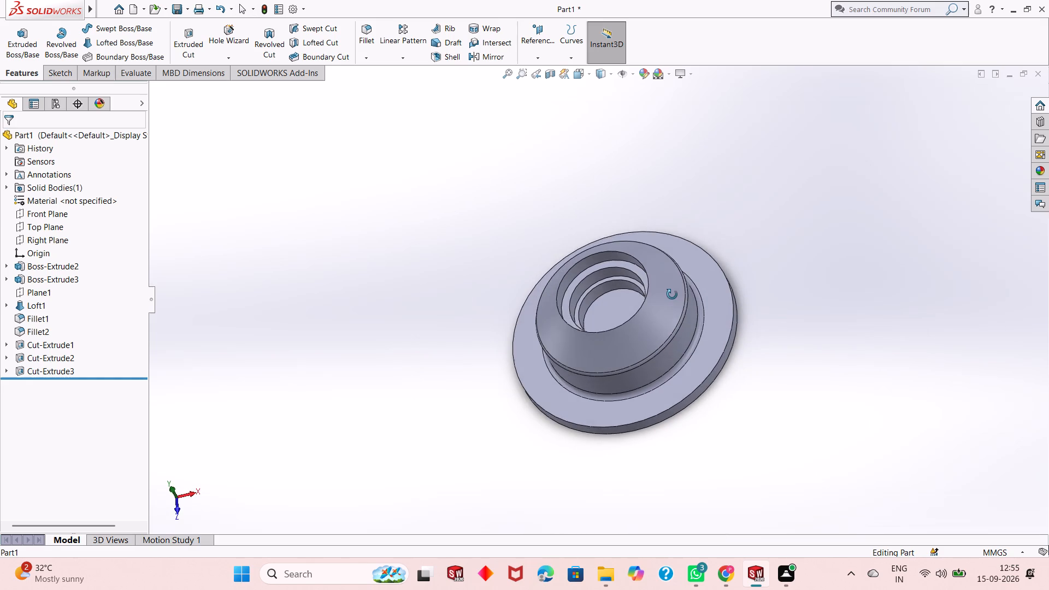
middle_click_drag(672, 294, 675, 282)
middle_click_drag(600, 355, 600, 312)
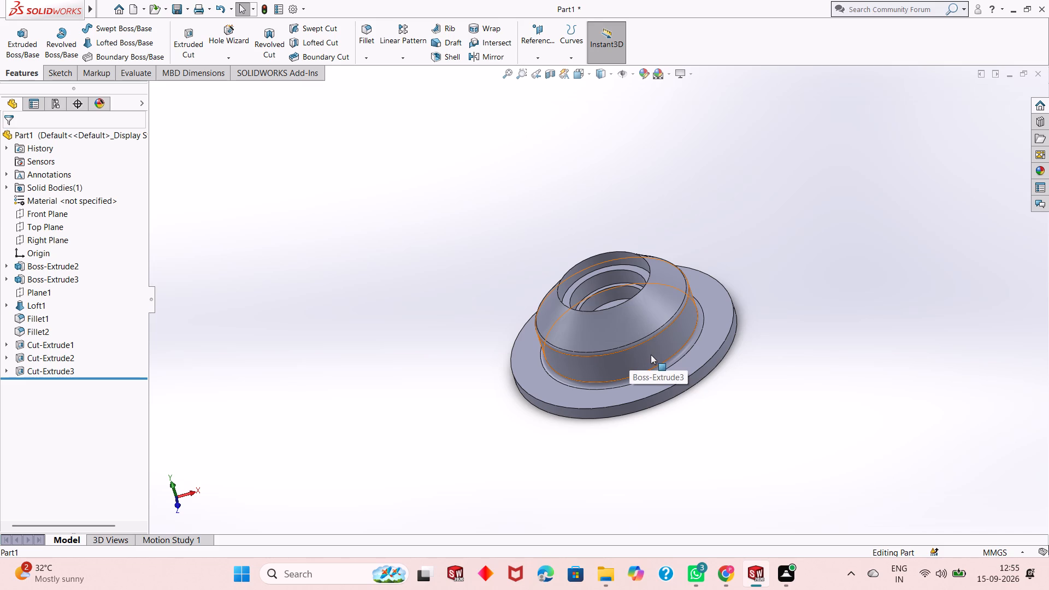
middle_click_drag(624, 345, 629, 427)
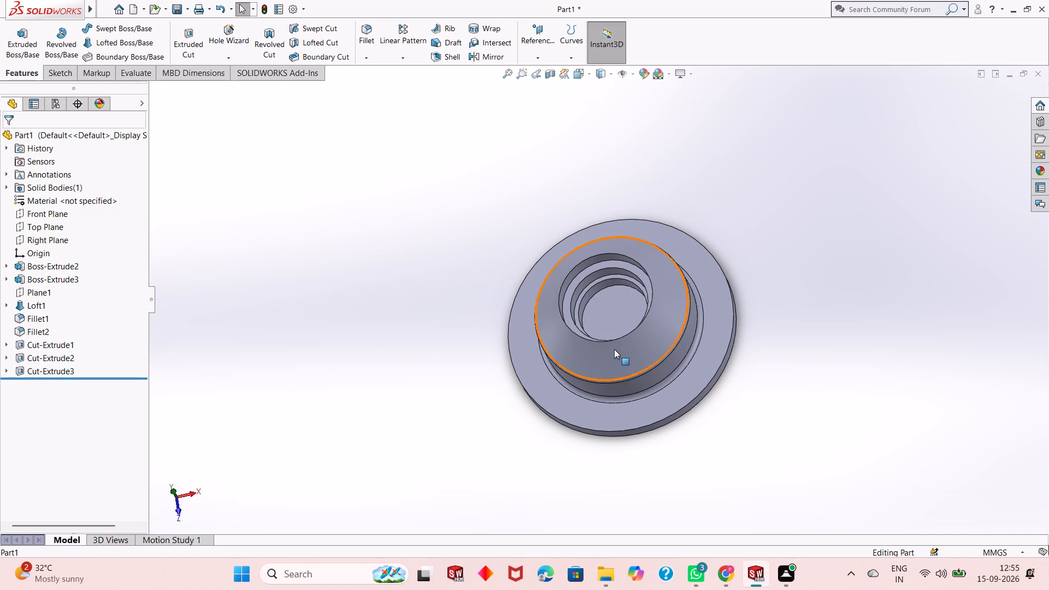
Sketch a circle about 39 mm in diameter on the floor of the 55 mm recess, centred on the origin.
left_click(602, 315)
left_click(648, 284)
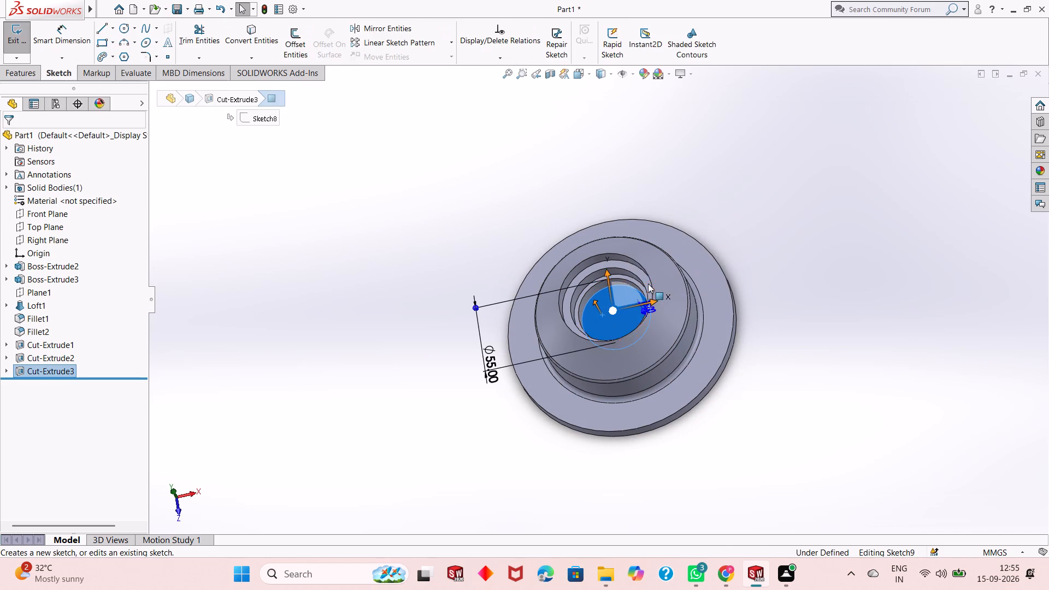
key("ctrl+9")
key("ctrl+8")
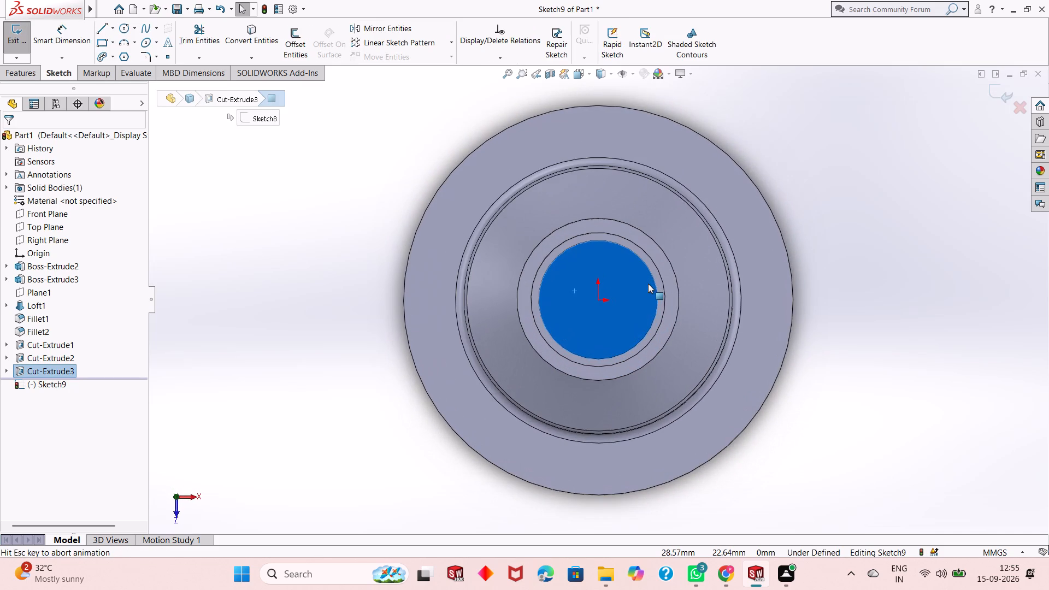
key("Escape")
key("c")
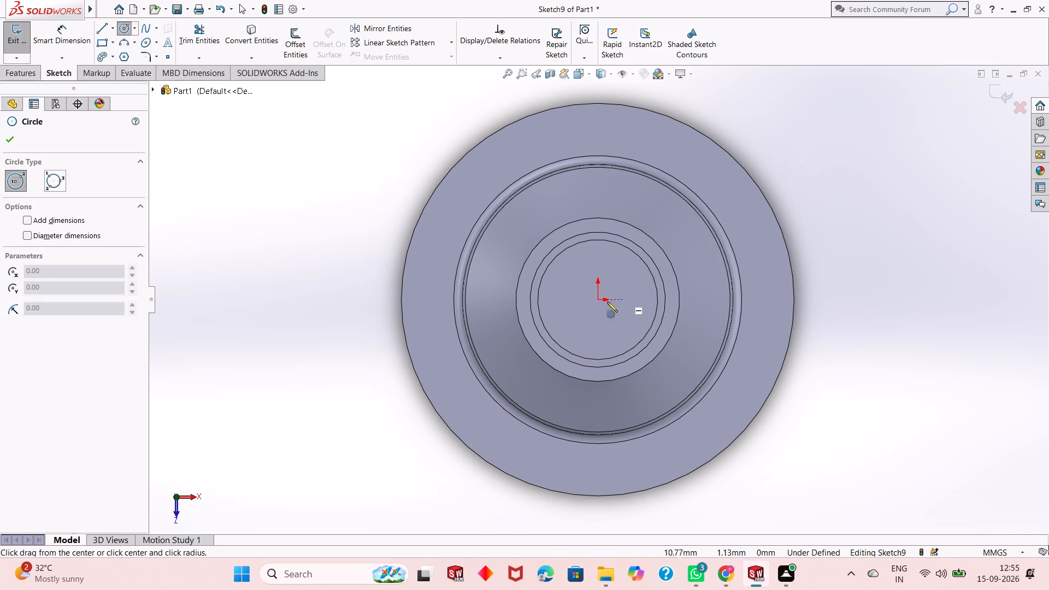
left_click(598, 299)
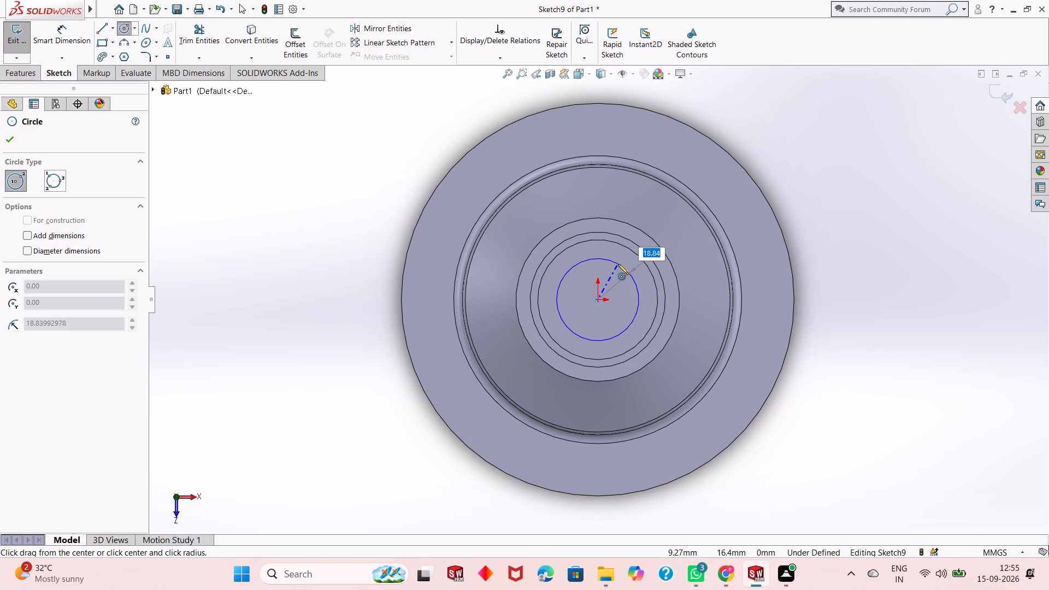
left_click(618, 263)
right_click(618, 263)
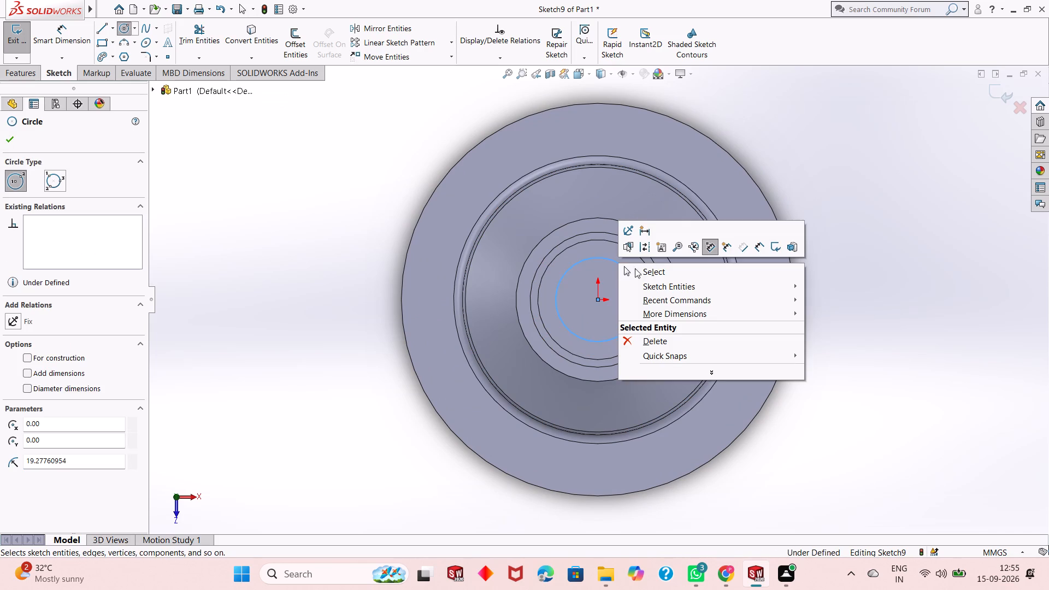
left_click(655, 271)
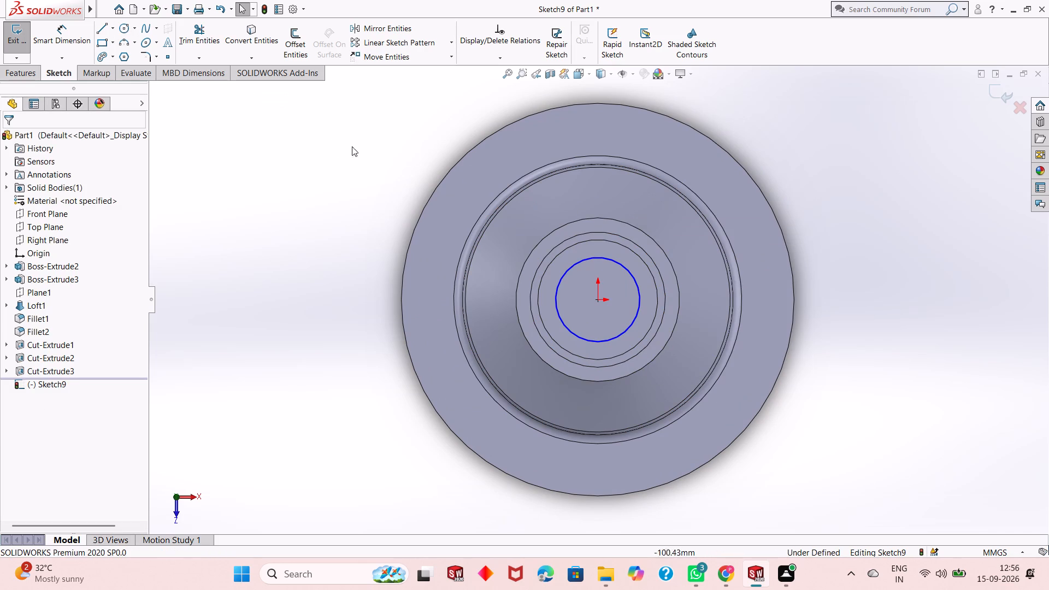
Dimension the new circle on the recess floor to a 48 mm diameter.
left_click(72, 42)
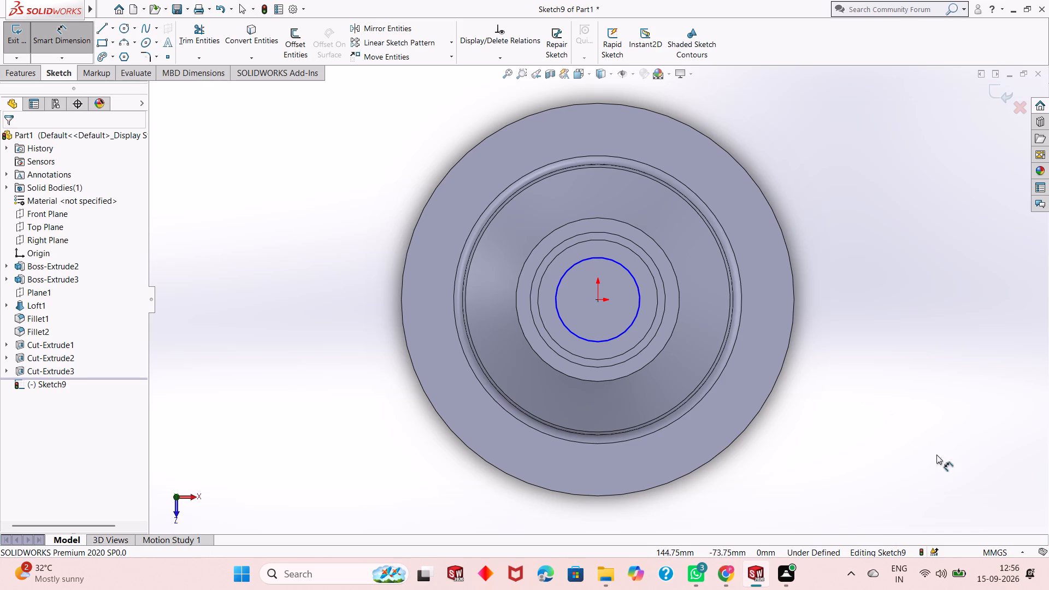
left_click(641, 303)
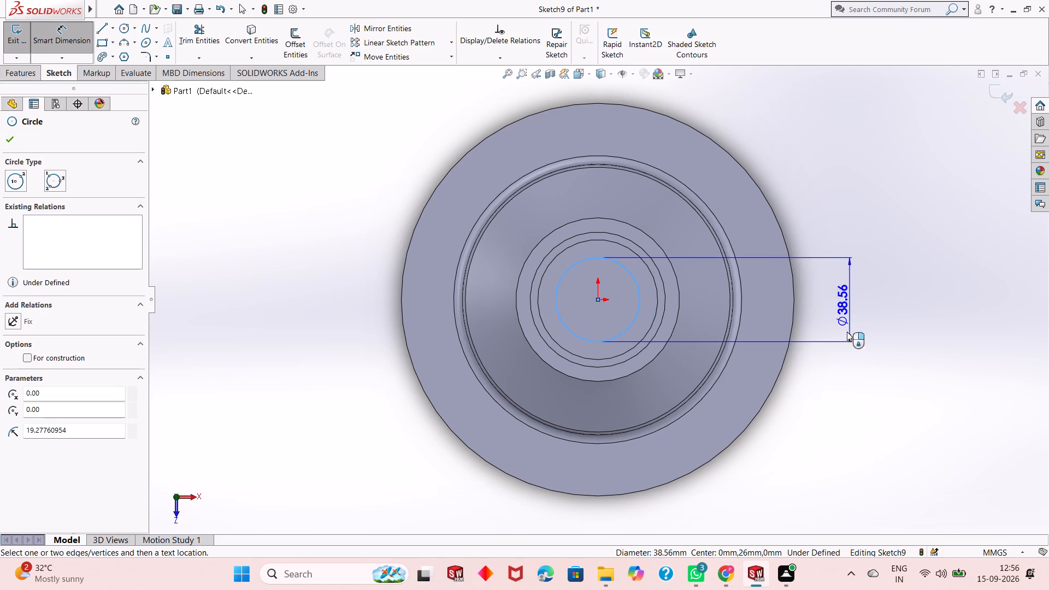
left_click(832, 387)
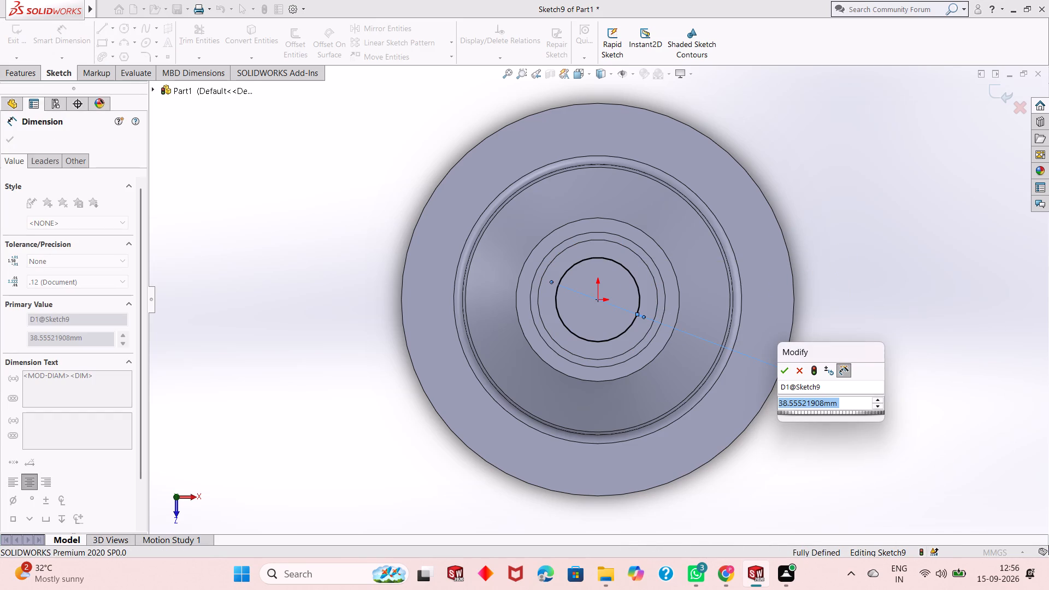
type("48")
key("Return")
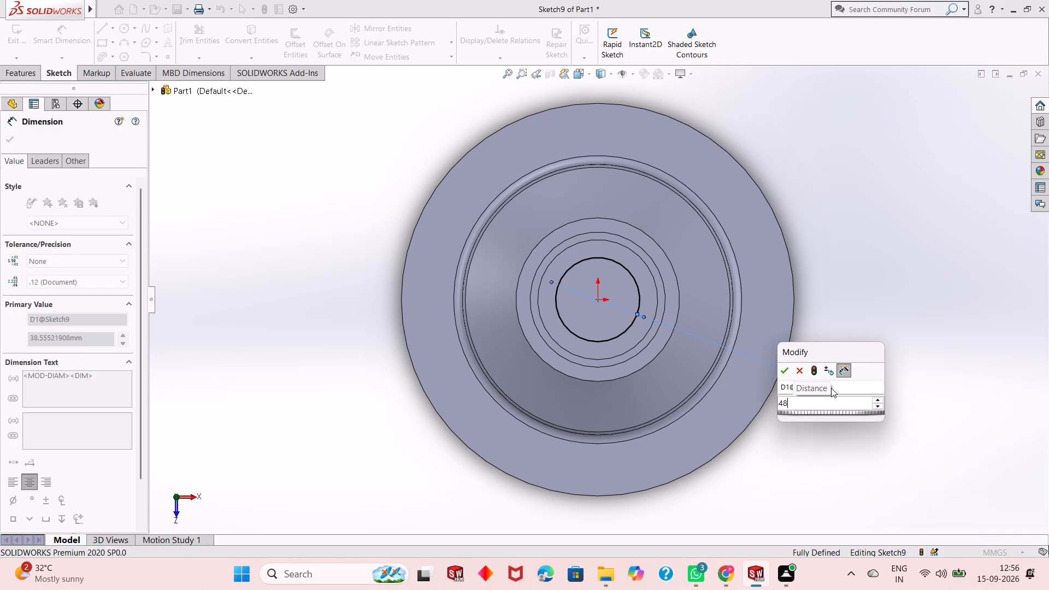
right_click(868, 275)
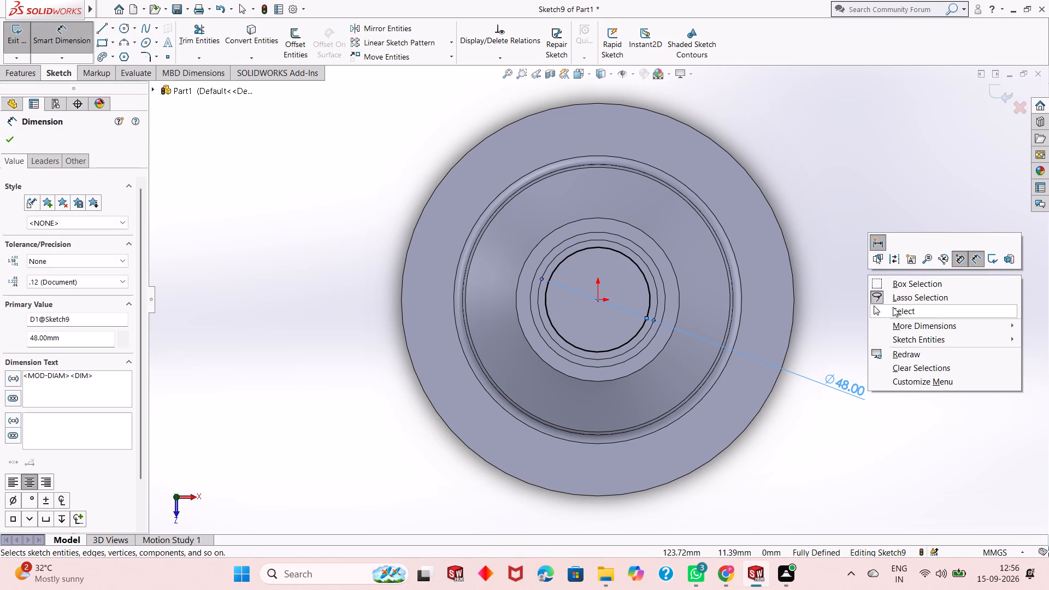
left_click(893, 310)
Extrude-cut the 48 mm circle to a blind depth of 13 mm from the recess floor.
middle_click_drag(641, 358, 617, 298)
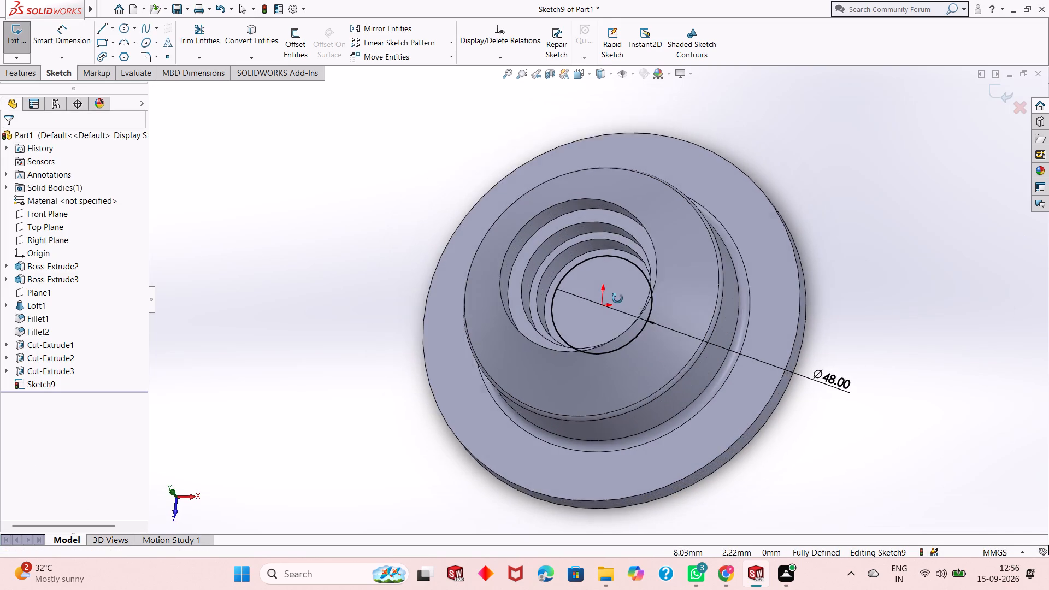
middle_click_drag(617, 298, 623, 338)
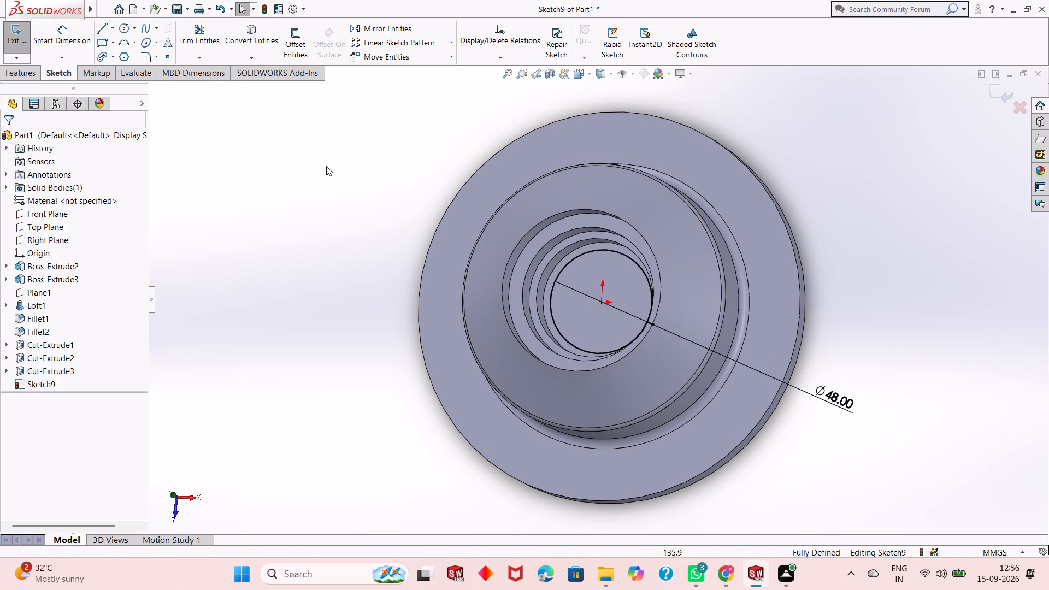
left_click(31, 70)
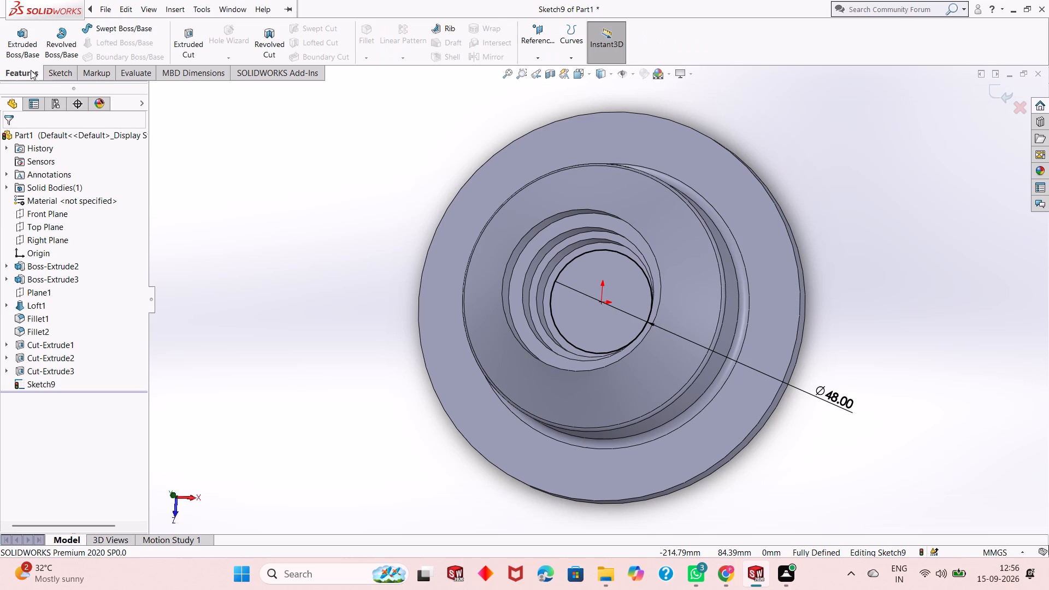
left_click(183, 34)
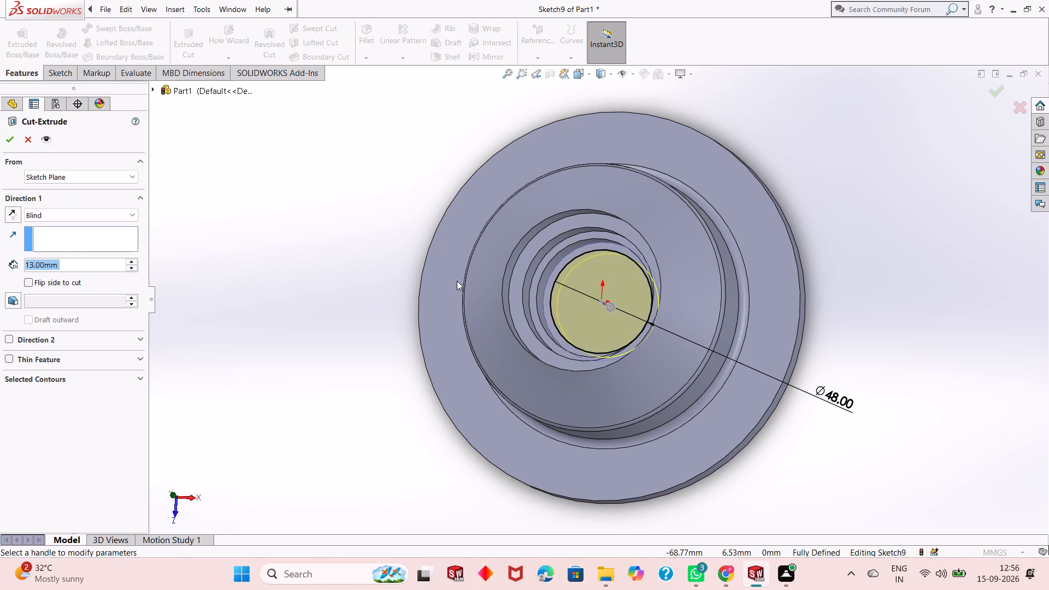
middle_click_drag(462, 277, 467, 255)
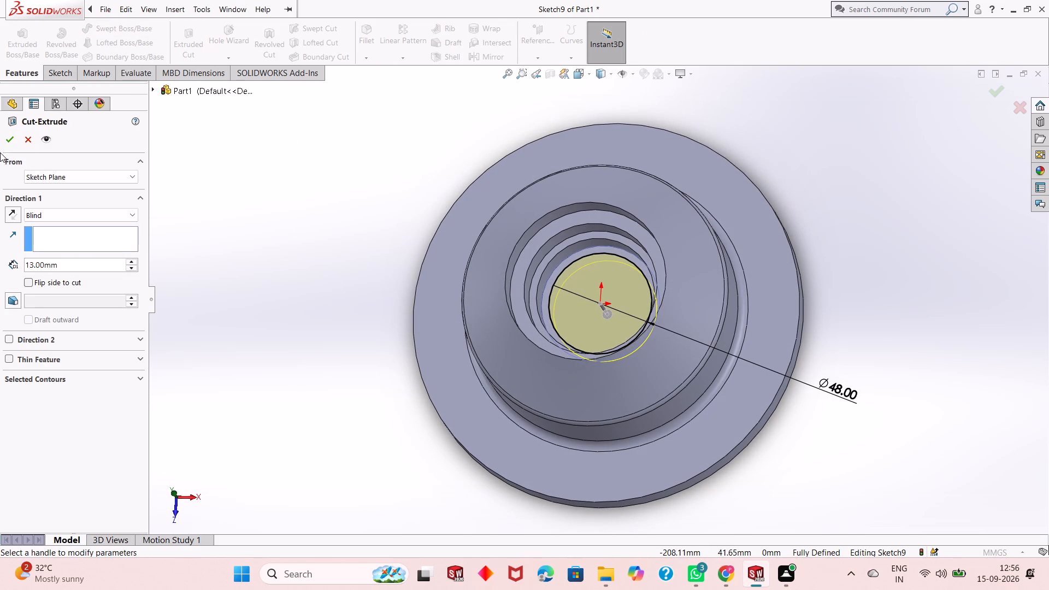
left_click(13, 141)
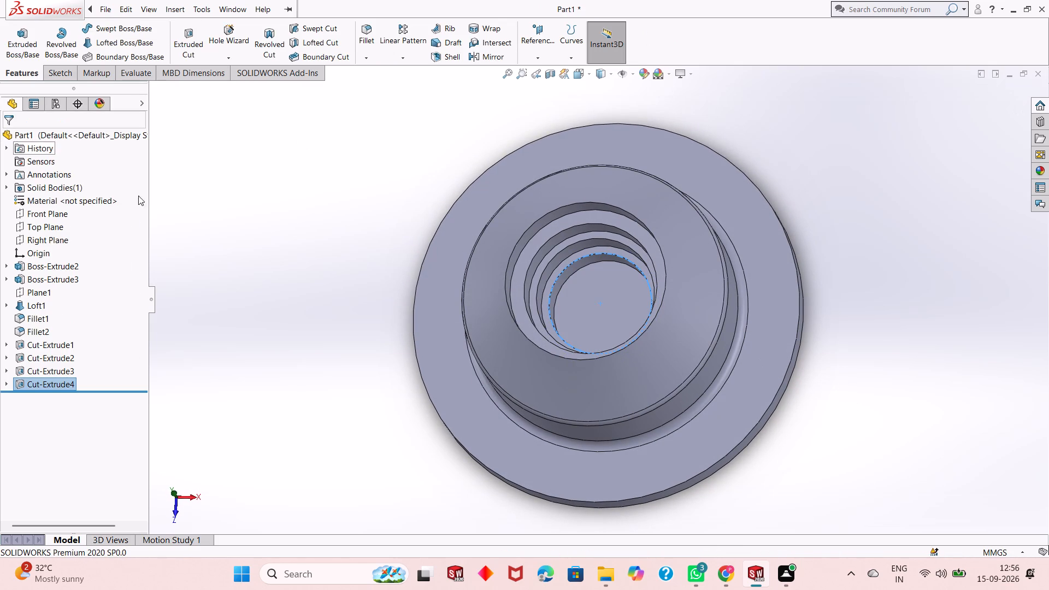
Examine the stepped recess and outer profile from low and steep angles, including close up on the innermost steps.
middle_click_drag(566, 358, 550, 260)
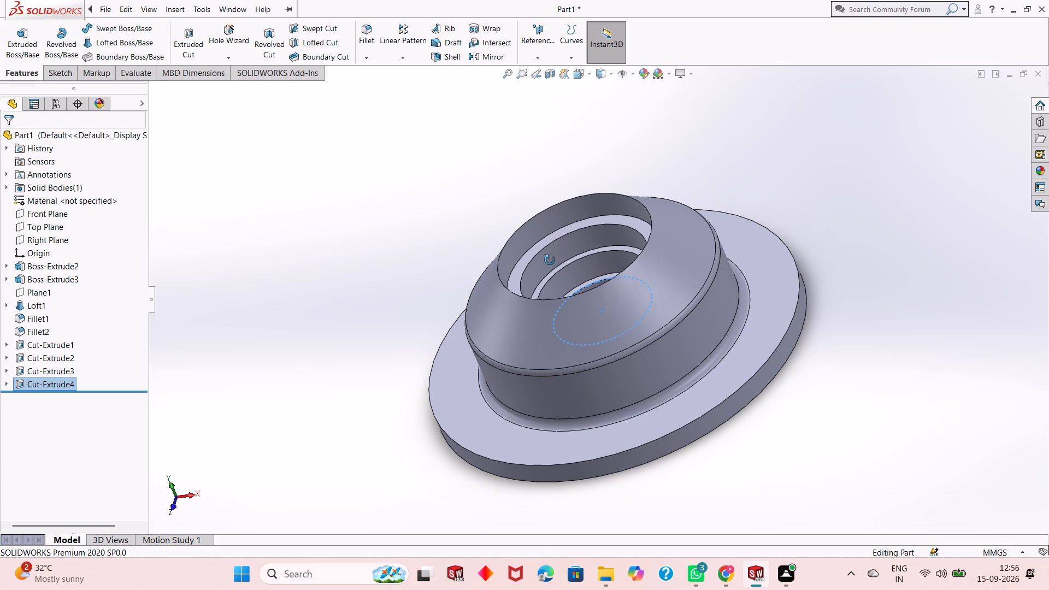
middle_click_drag(550, 260, 565, 290)
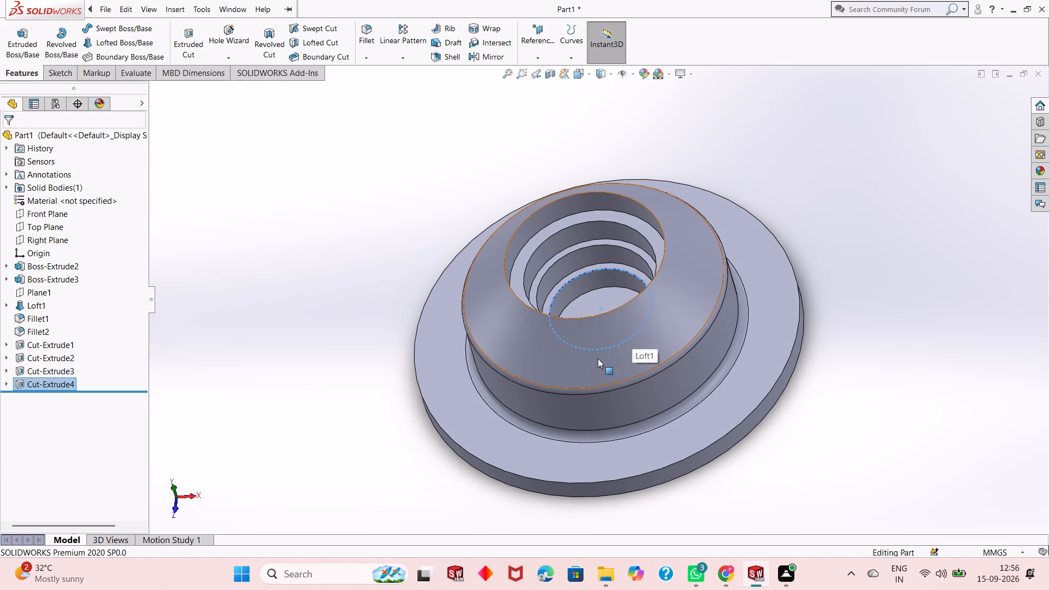
key("grave")
key("Escape")
key("Escape")
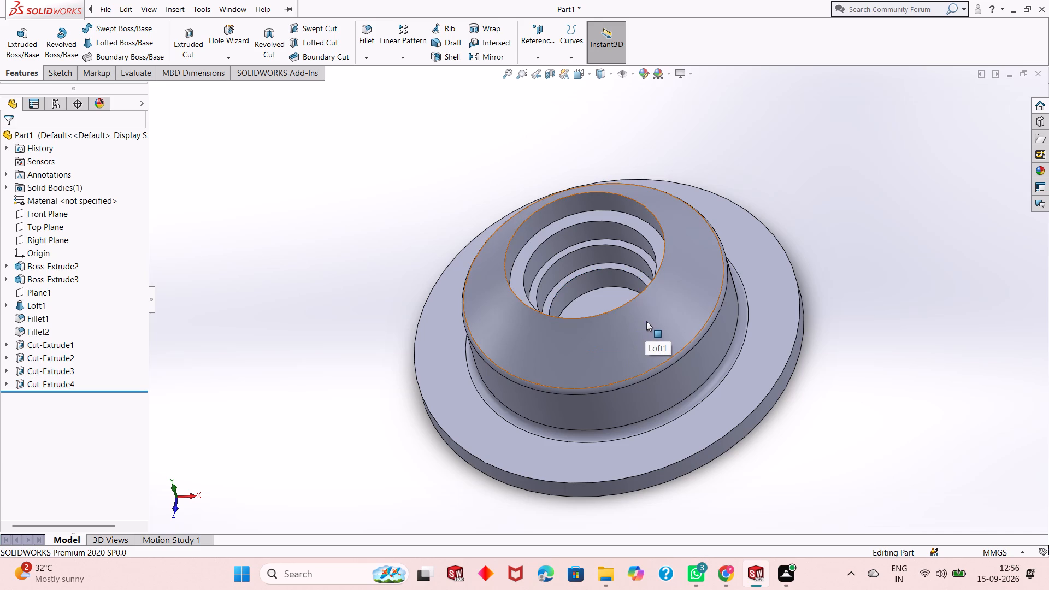
scroll(620, 337, "down", 2)
scroll(582, 300, "up", 3)
middle_click_drag(590, 280, 591, 280)
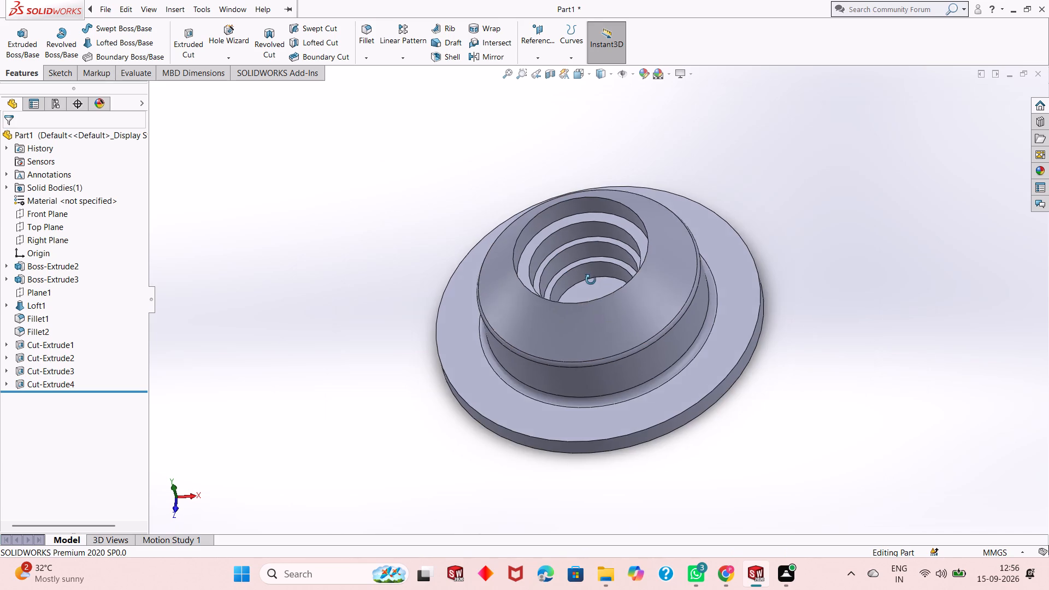
middle_click_drag(591, 280, 583, 346)
scroll(584, 316, "up", 1)
scroll(585, 306, "down", 7)
scroll(585, 305, "up", 3)
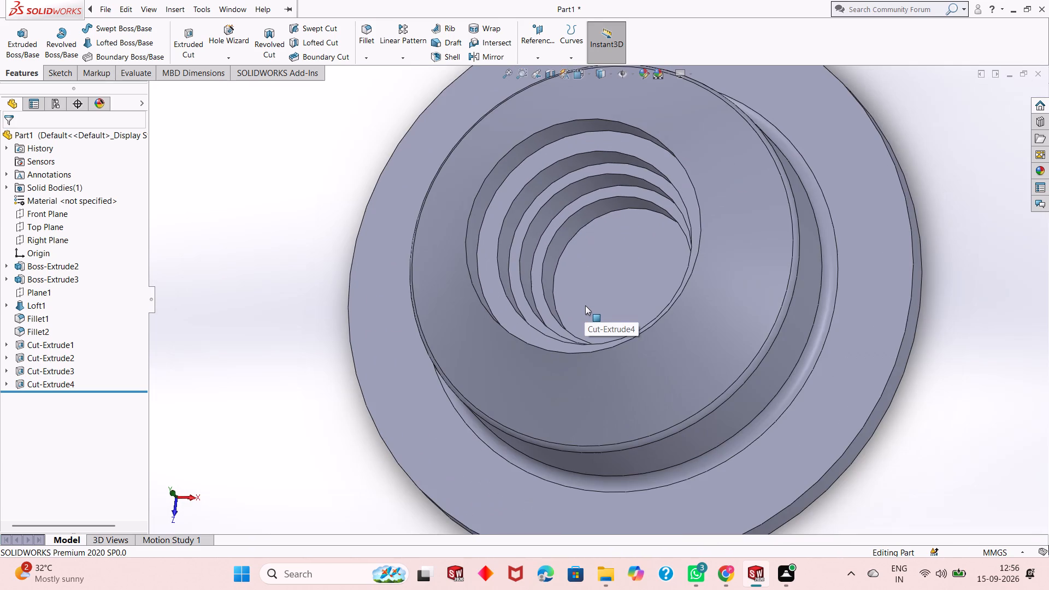
Examine the stepped recess, the lofted cone and the filleted boss edges from several angles and close up.
middle_click_drag(586, 220, 602, 203)
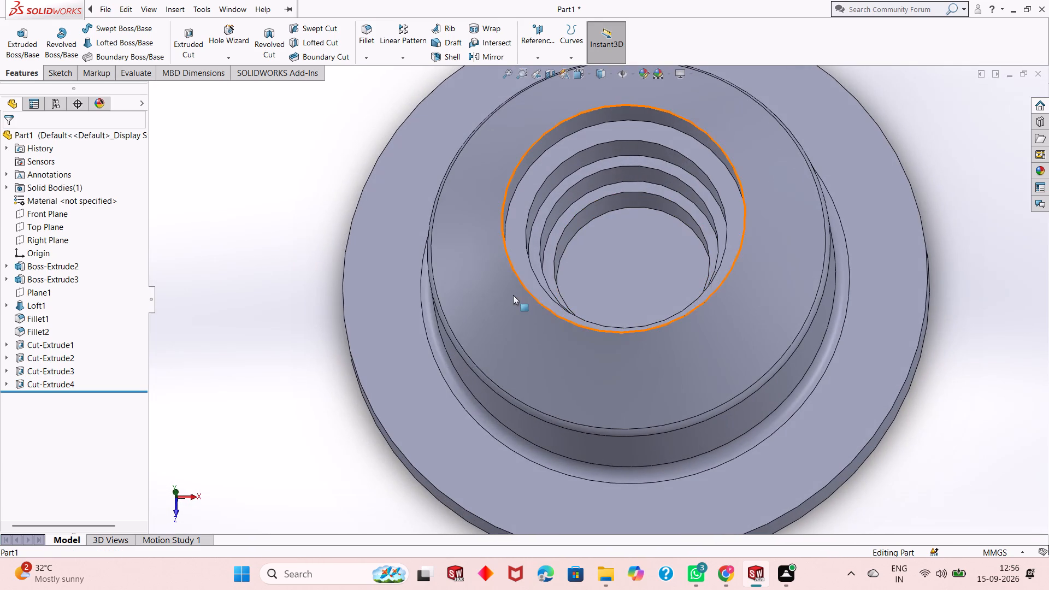
middle_click_drag(517, 291, 513, 238)
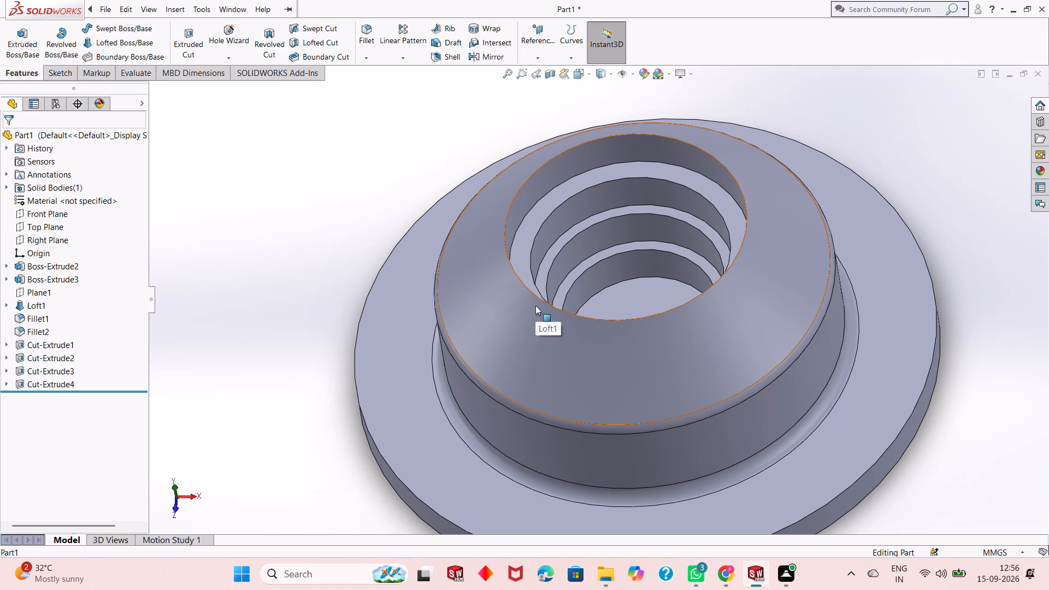
scroll(536, 310, "down", 2)
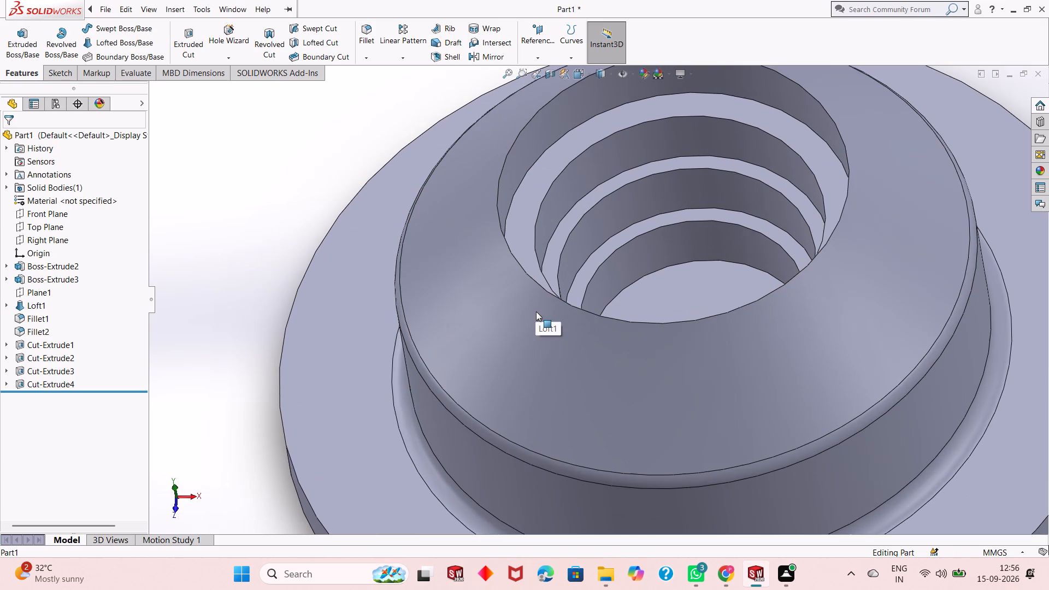
scroll(536, 312, "up", 1)
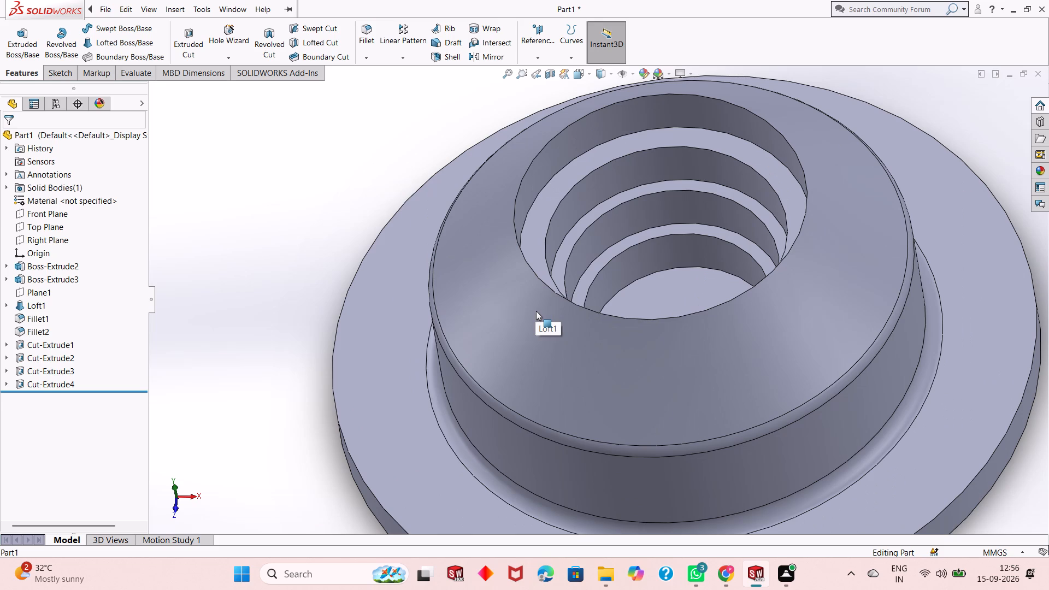
scroll(536, 311, "up", 1)
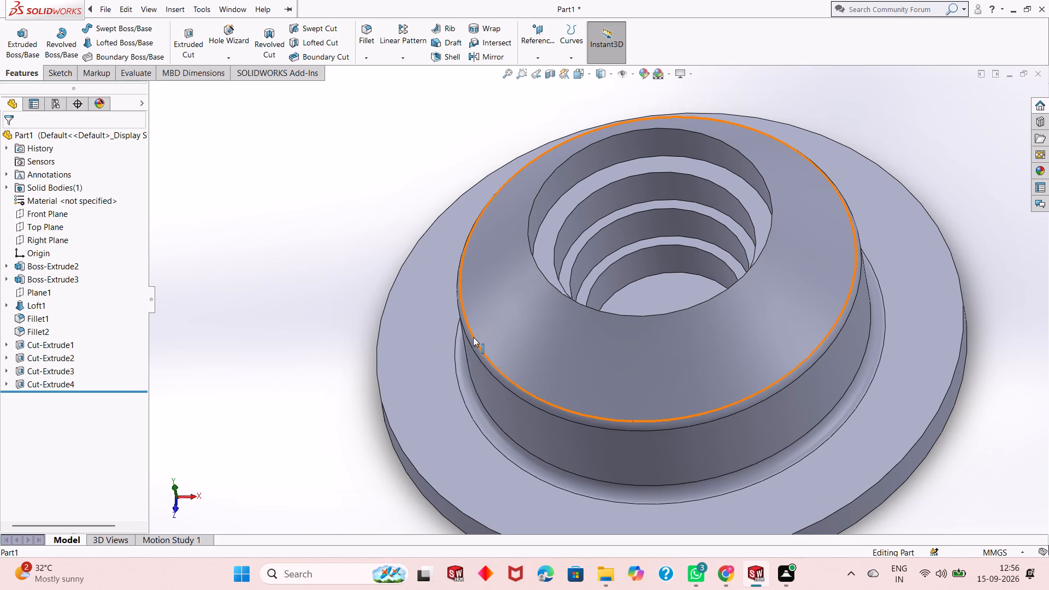
scroll(473, 337, "down", 1)
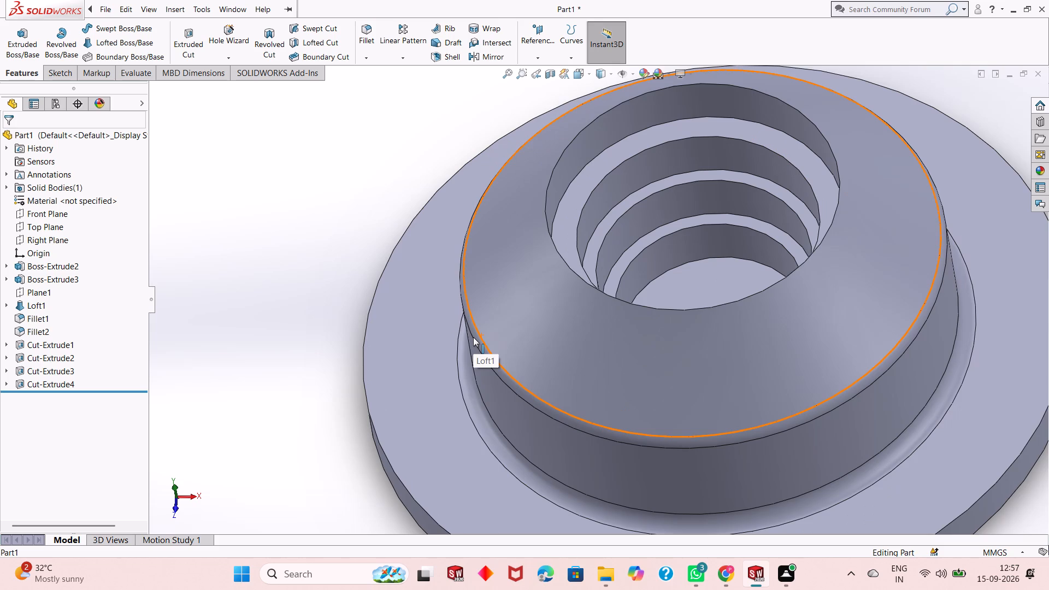
scroll(473, 337, "down", 2)
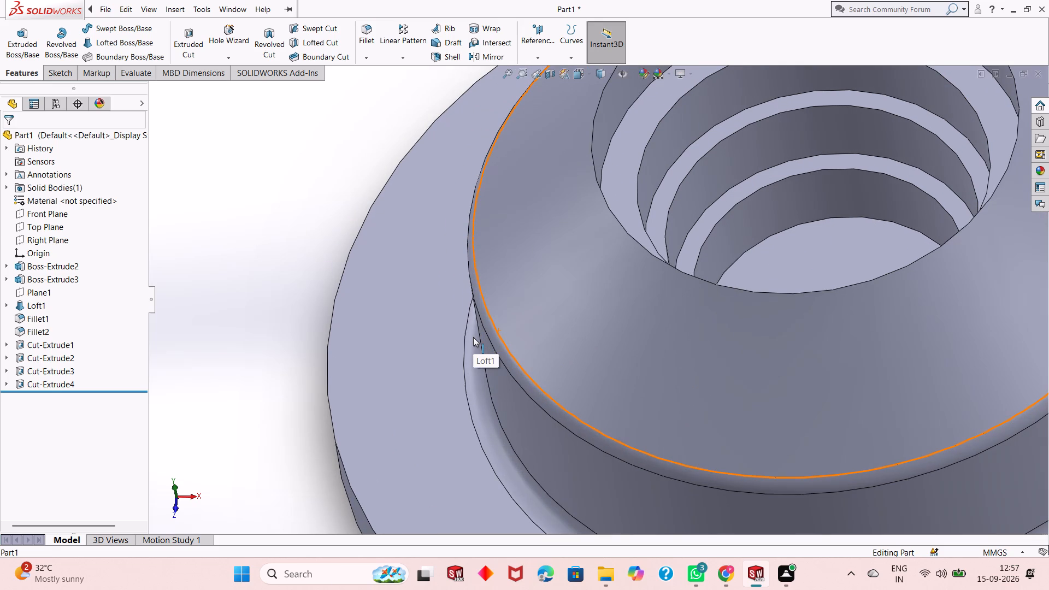
scroll(473, 337, "down", 1)
scroll(475, 336, "up", 1)
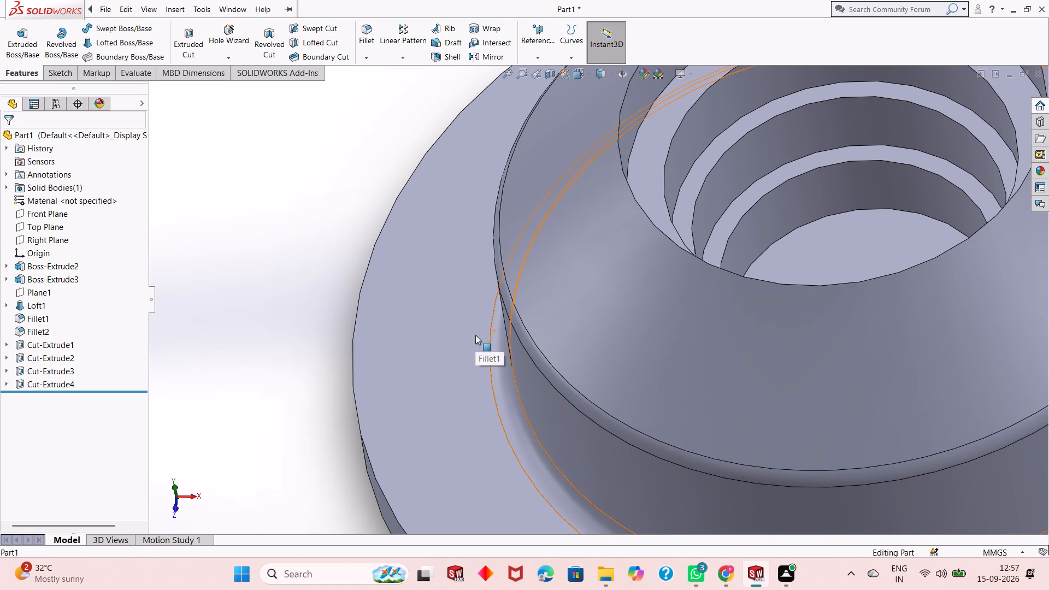
scroll(475, 334, "up", 1)
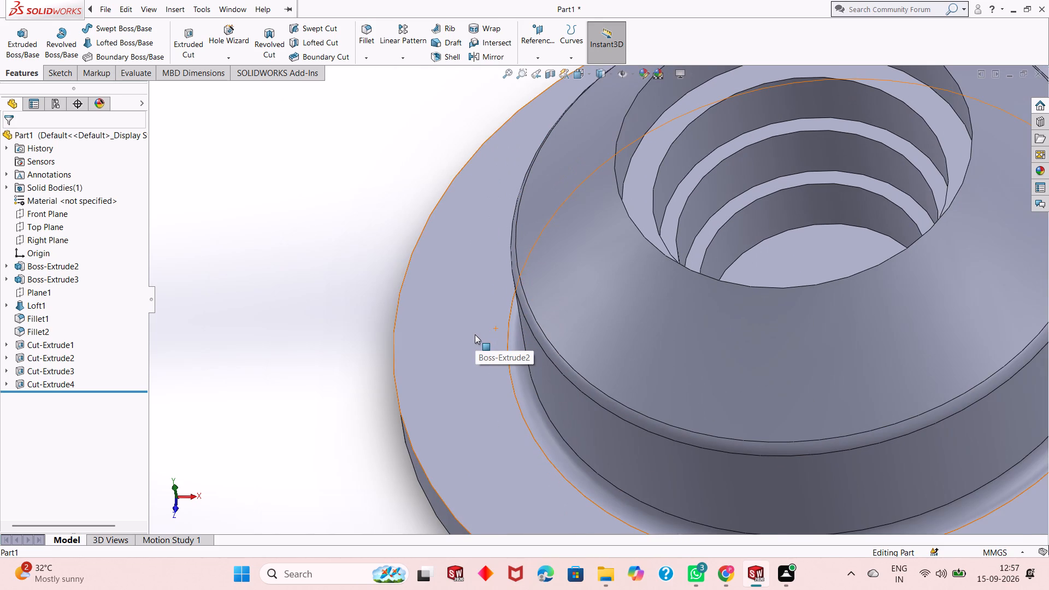
scroll(475, 334, "up", 1)
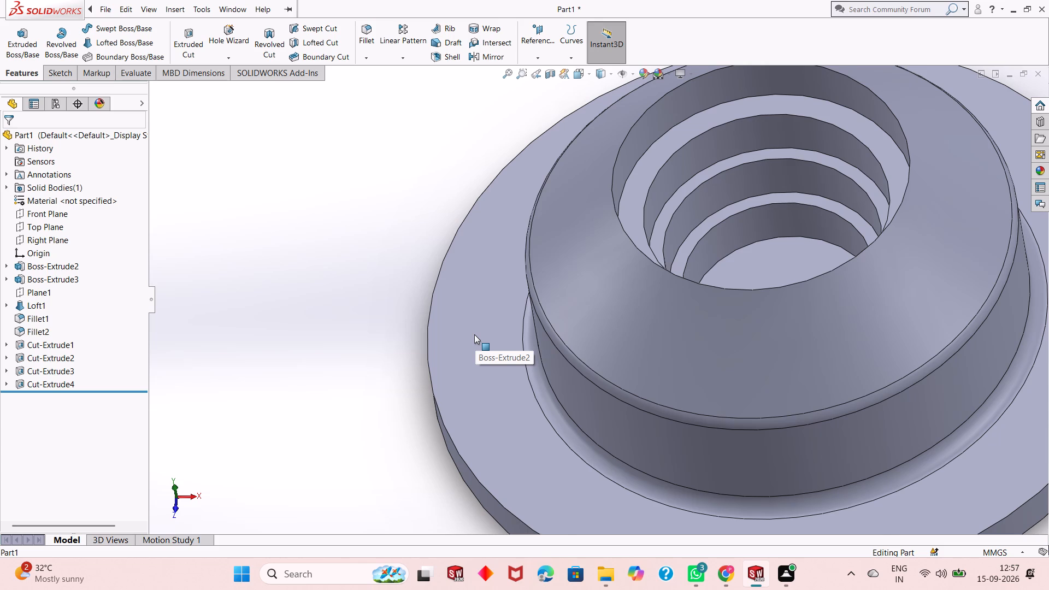
scroll(474, 334, "up", 1)
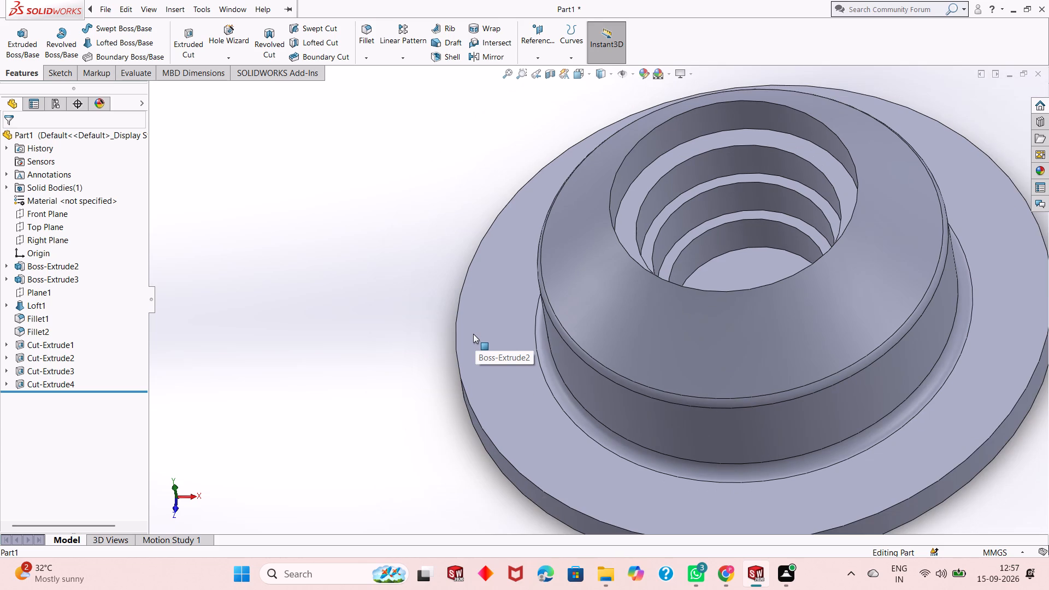
scroll(473, 334, "up", 1)
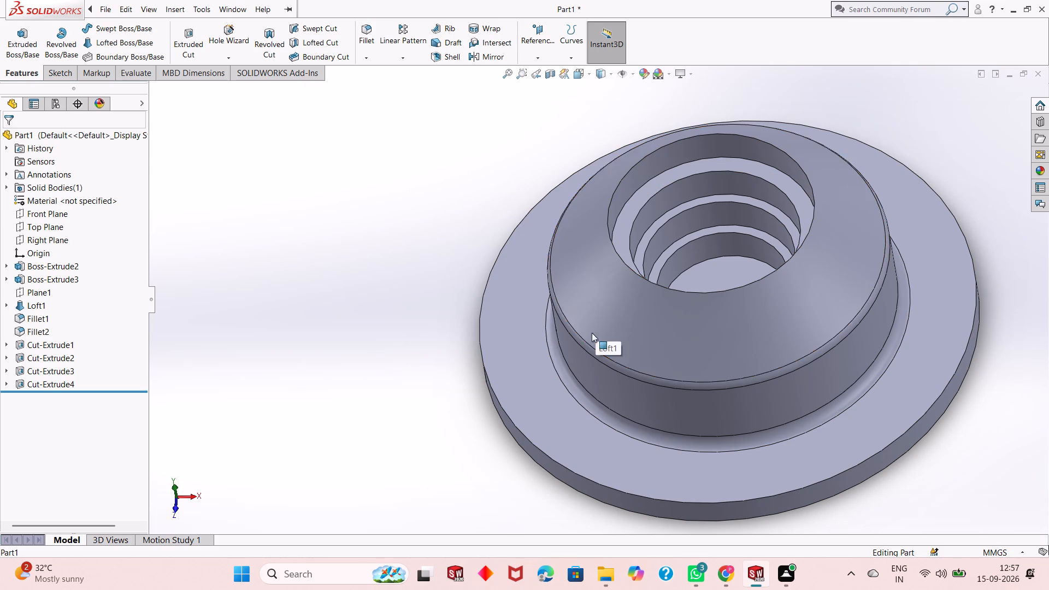
scroll(577, 333, "down", 2)
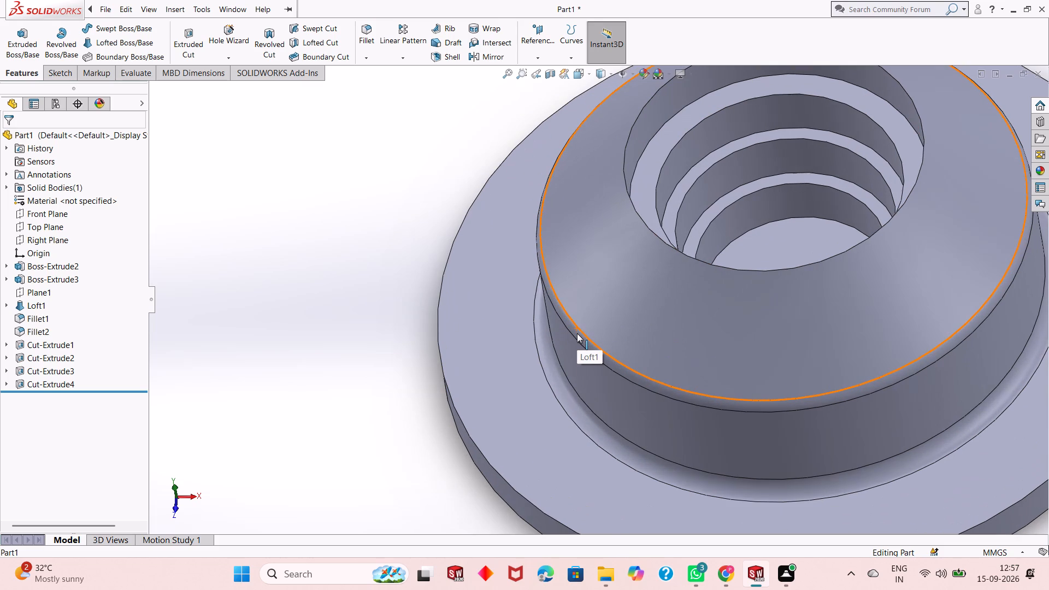
scroll(577, 333, "up", 1)
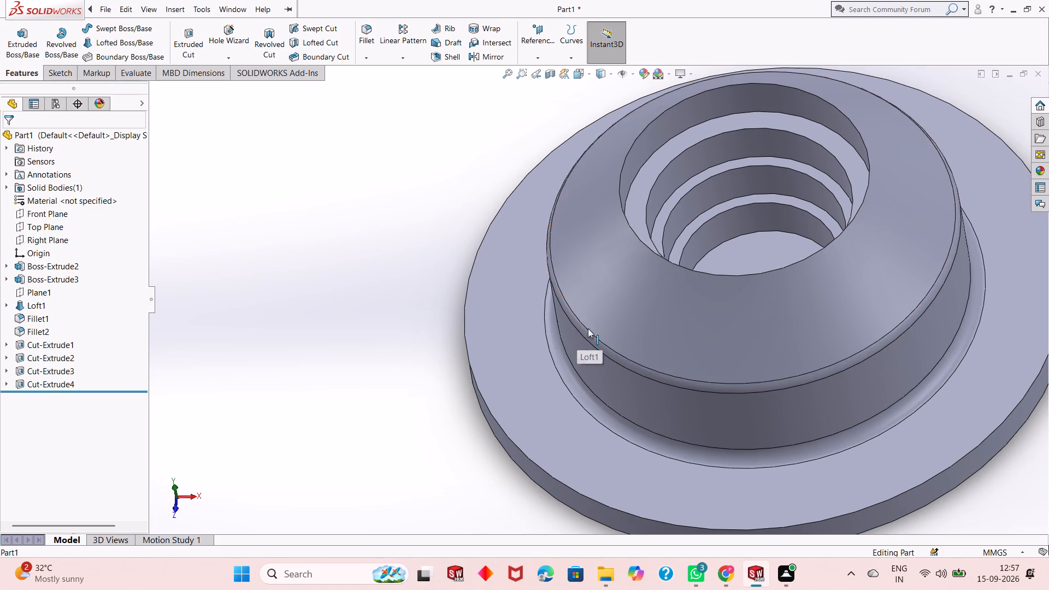
Sketch a circle about 38 mm in diameter on the floor of the innermost 48 mm recess, centred on the origin.
middle_click_drag(614, 311, 598, 383)
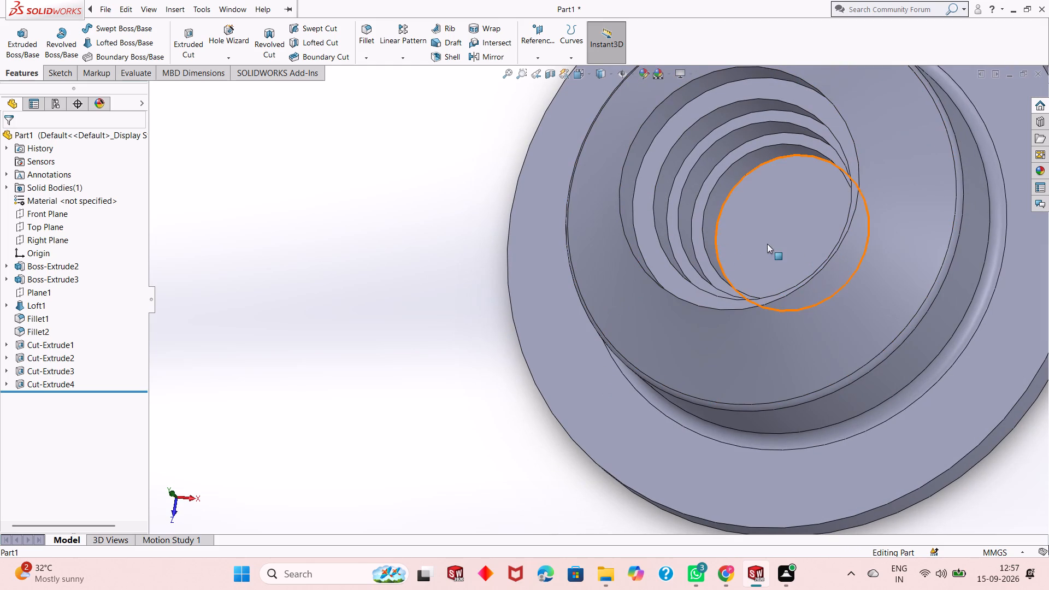
left_click(769, 241)
left_click(816, 214)
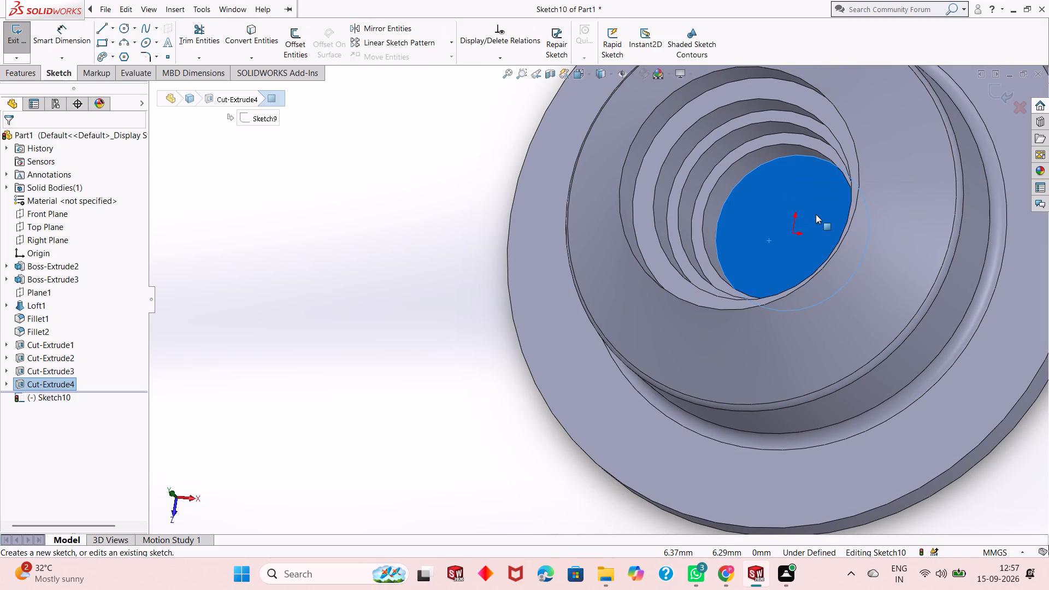
key("ctrl+8")
key("Escape")
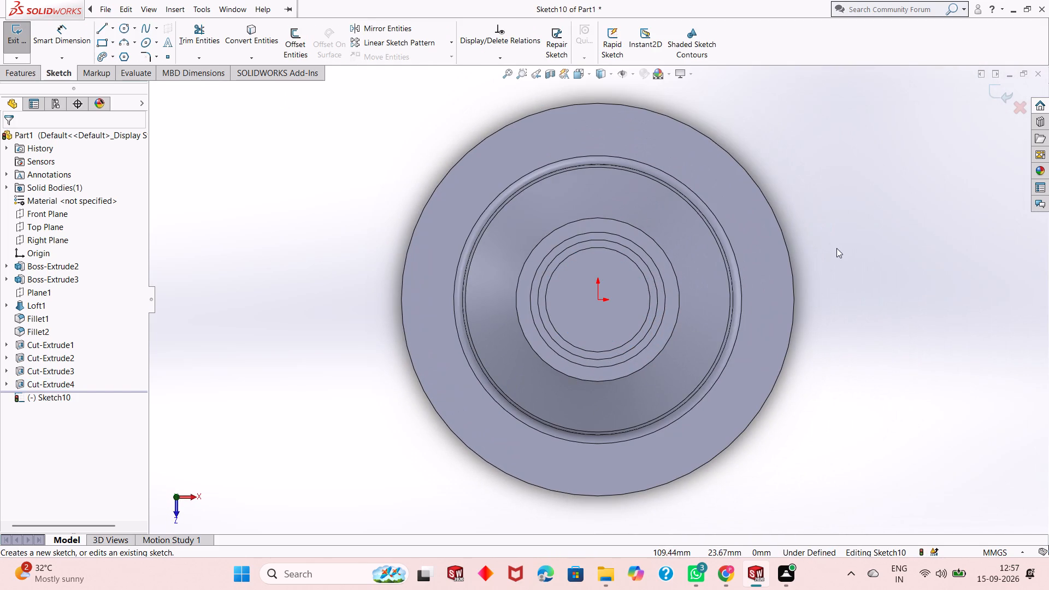
left_click(125, 26)
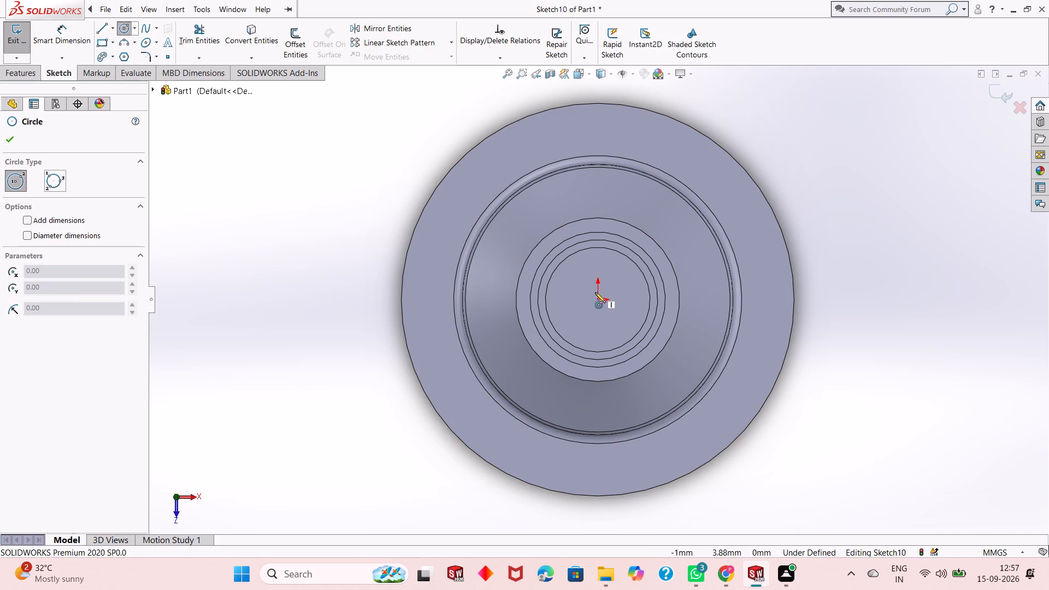
left_click(595, 299)
left_click(608, 259)
right_click(608, 259)
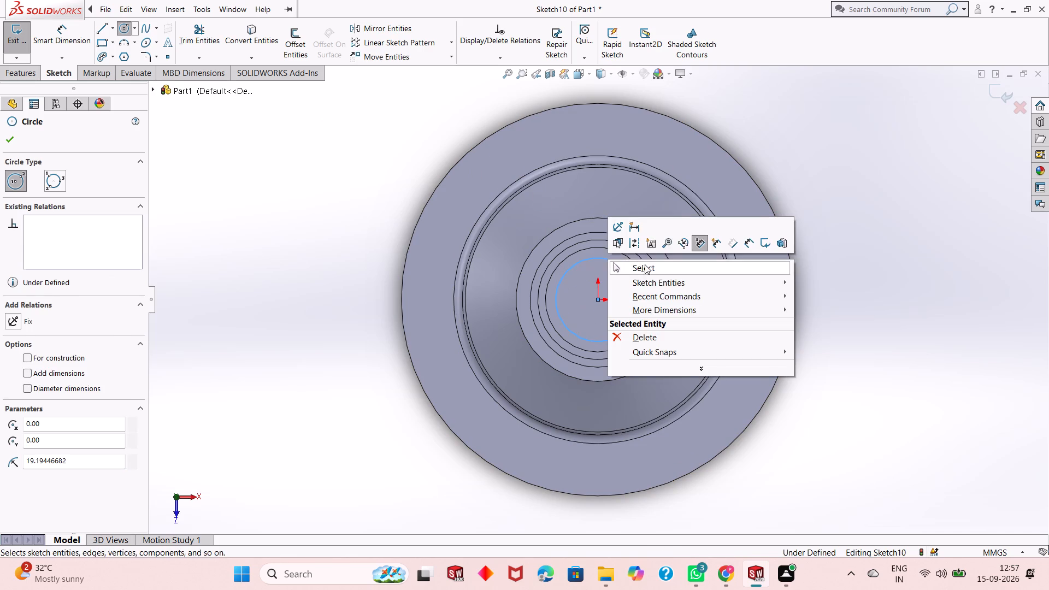
left_click(645, 264)
Dimension the new circle on the innermost recess floor to a 55 mm diameter.
left_click(84, 39)
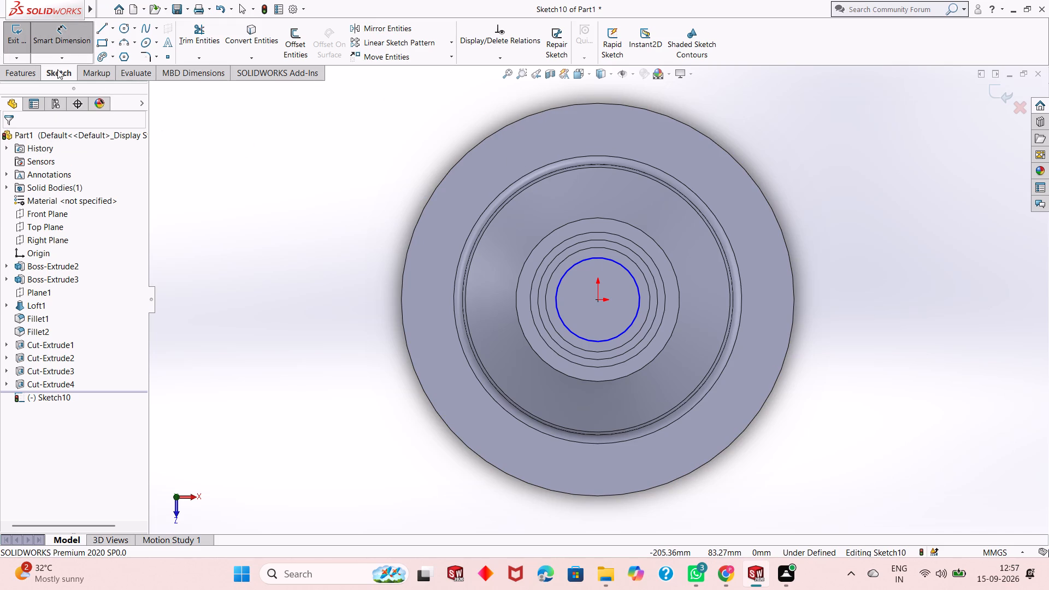
left_click(559, 281)
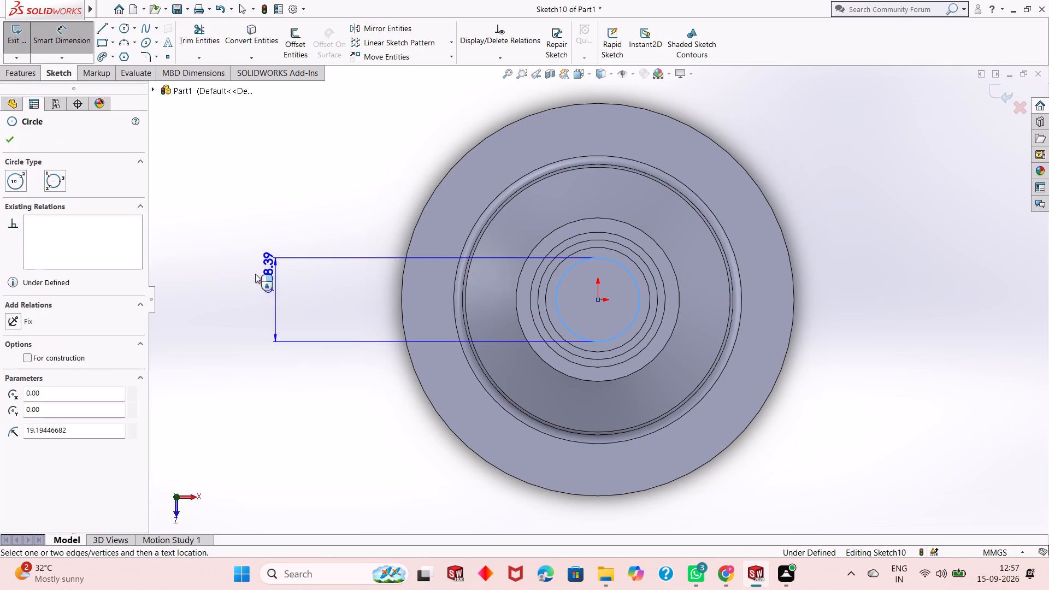
left_click(222, 278)
type("555")
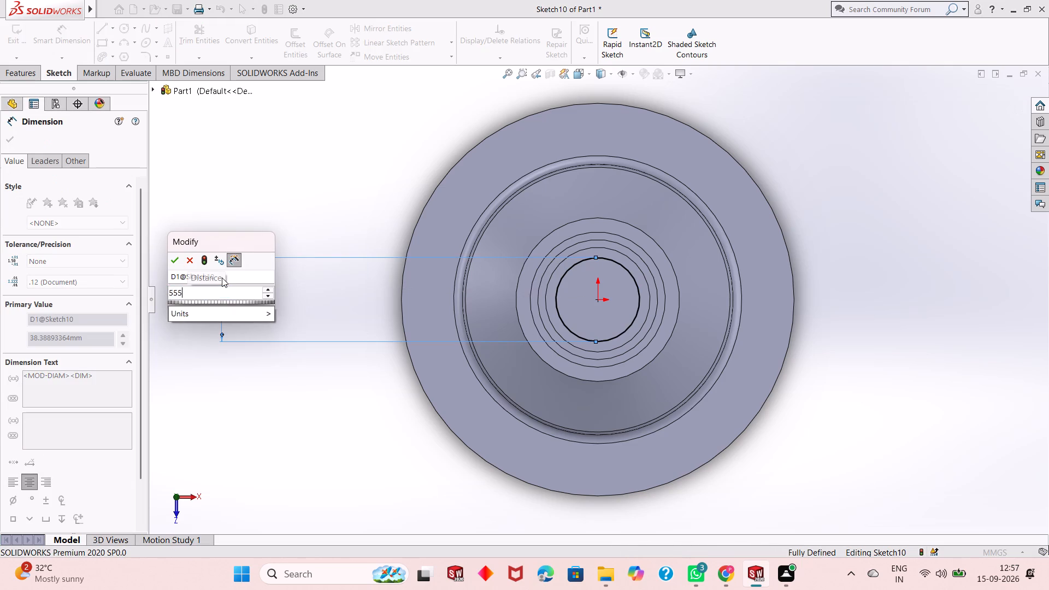
key("BackSpace")
key("Return")
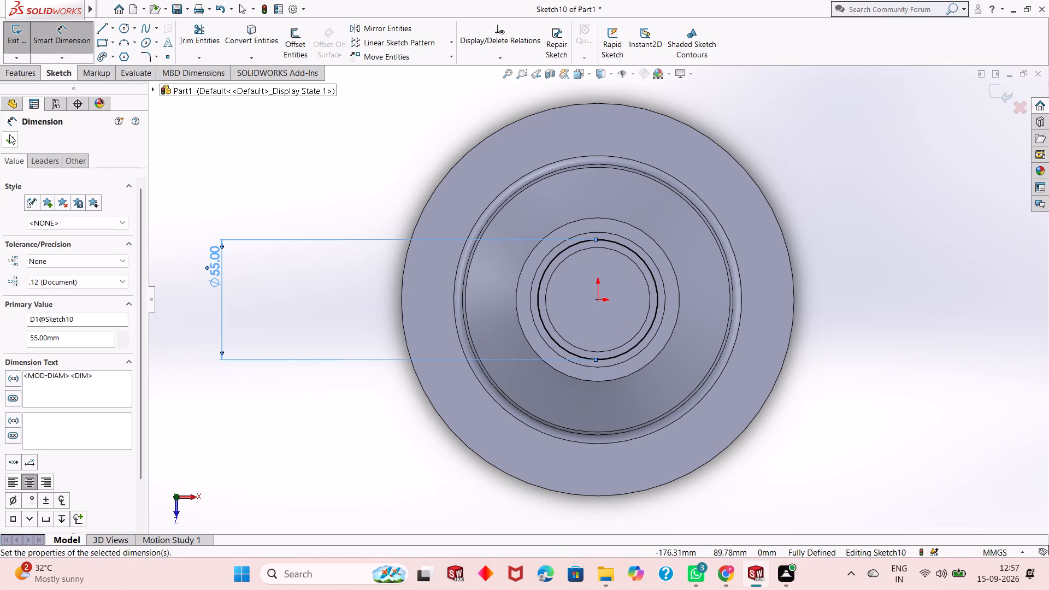
left_click(9, 139)
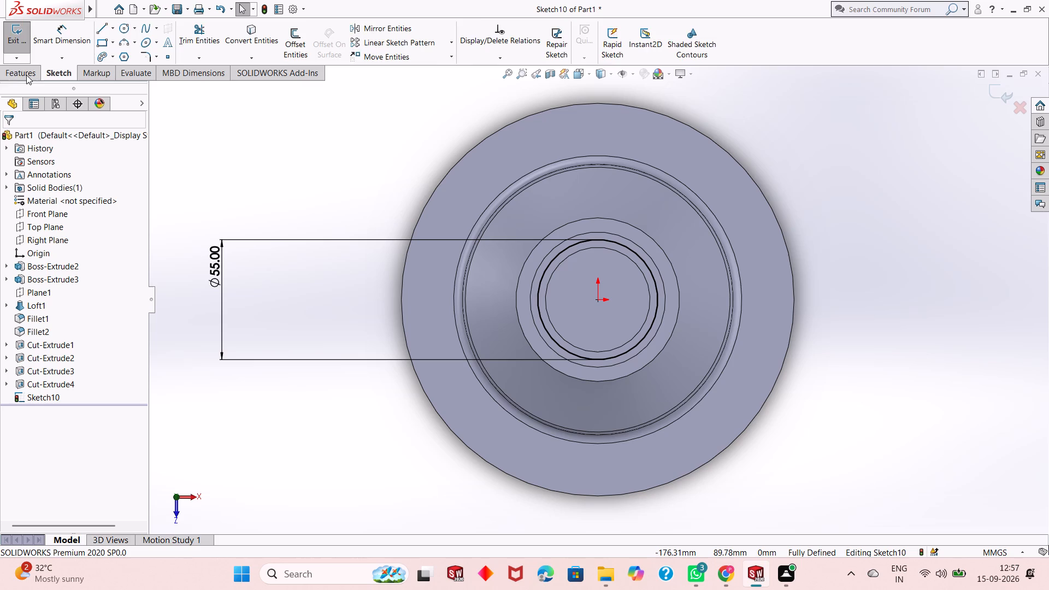
Extrude-cut the 55 mm circle Through All from the floor of the 48 mm recess, out through the base disc.
left_click(26, 75)
left_click(193, 43)
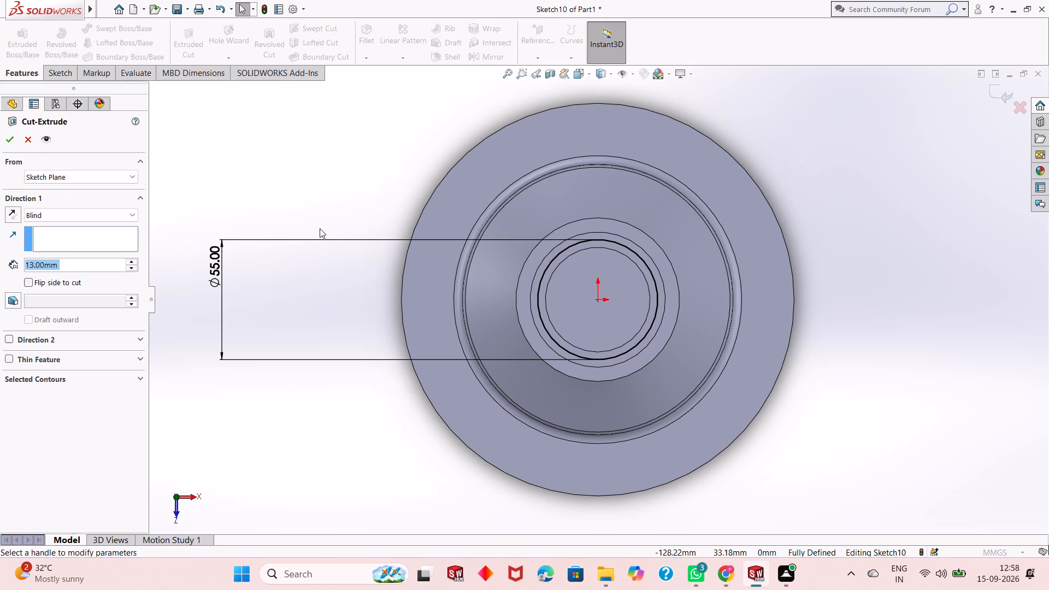
middle_click_drag(339, 234, 340, 110)
scroll(340, 110, "up", 1)
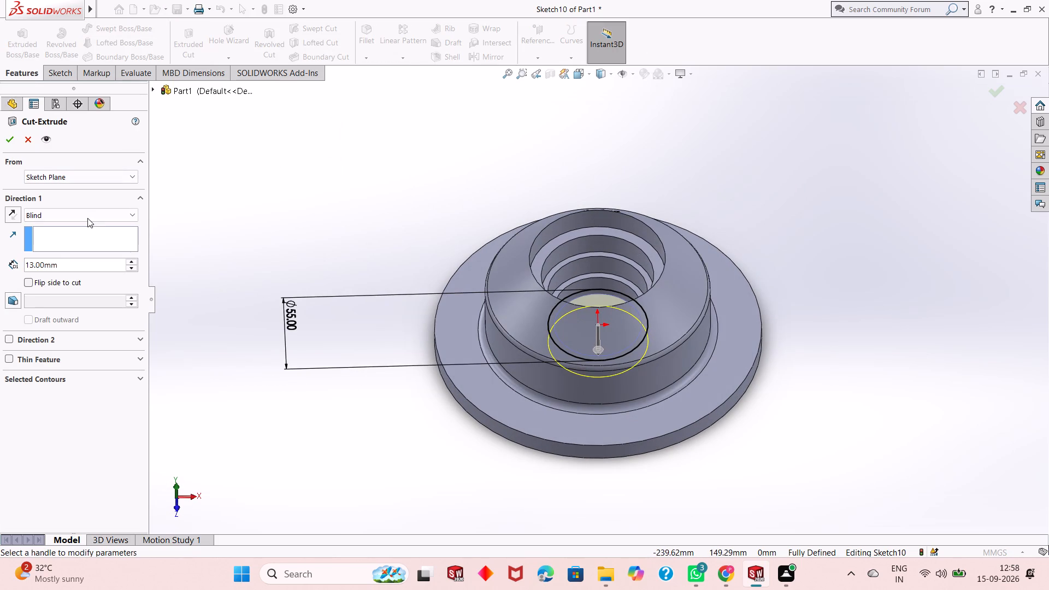
left_click(87, 218)
left_click(89, 234)
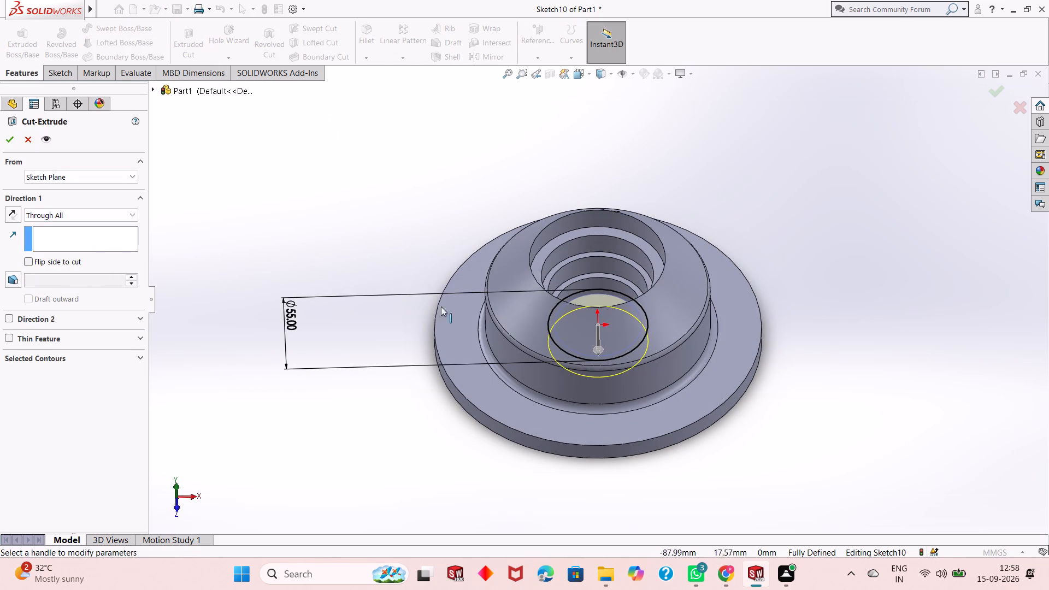
scroll(399, 227, "up", 2)
scroll(559, 296, "down", 2)
middle_click_drag(506, 287, 483, 309)
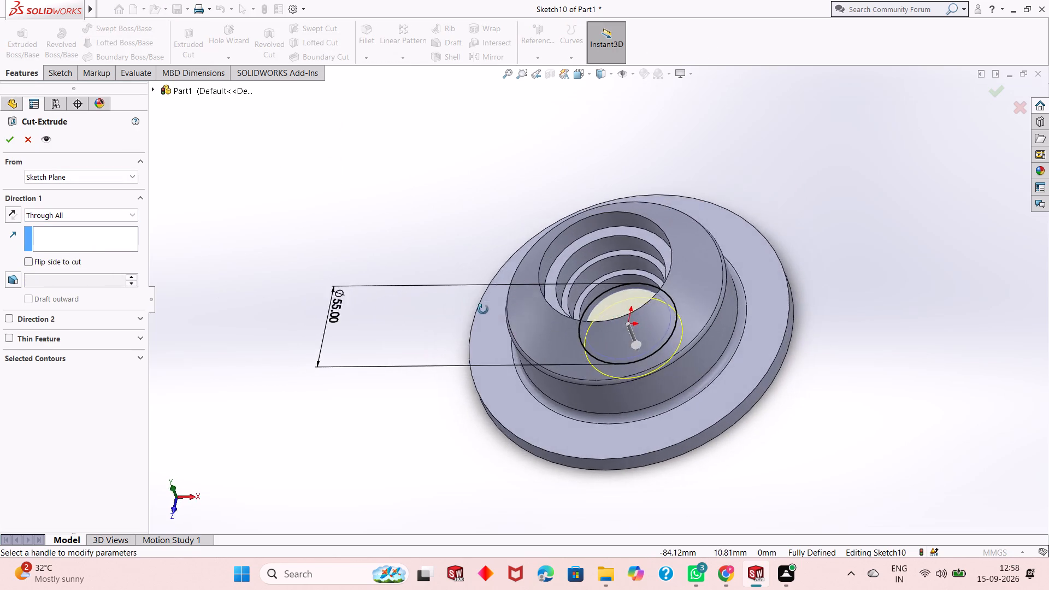
middle_click_drag(483, 309, 422, 251)
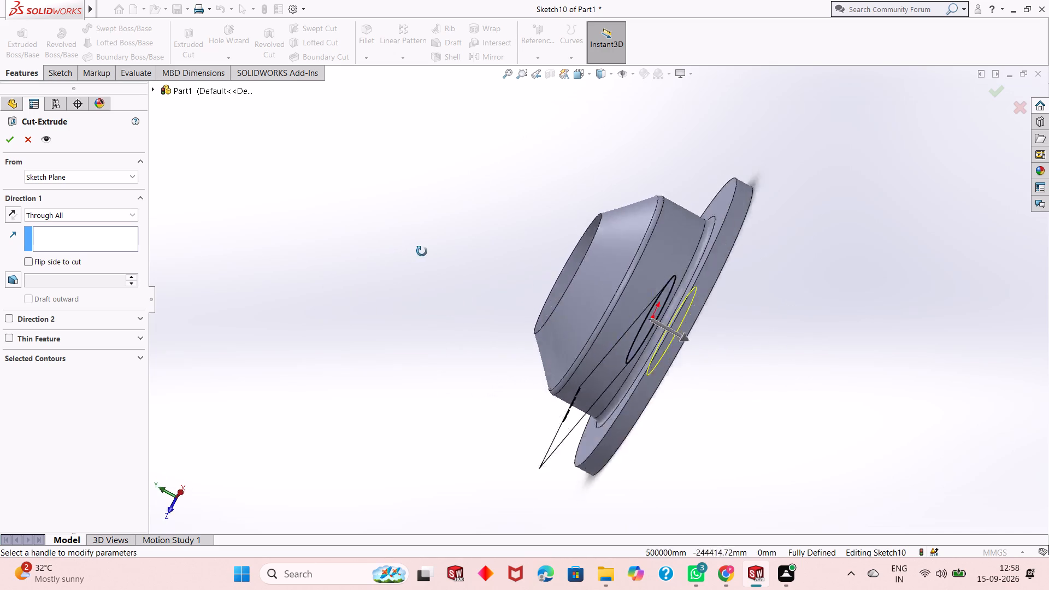
middle_click_drag(422, 251, 477, 279)
left_click(0, 139)
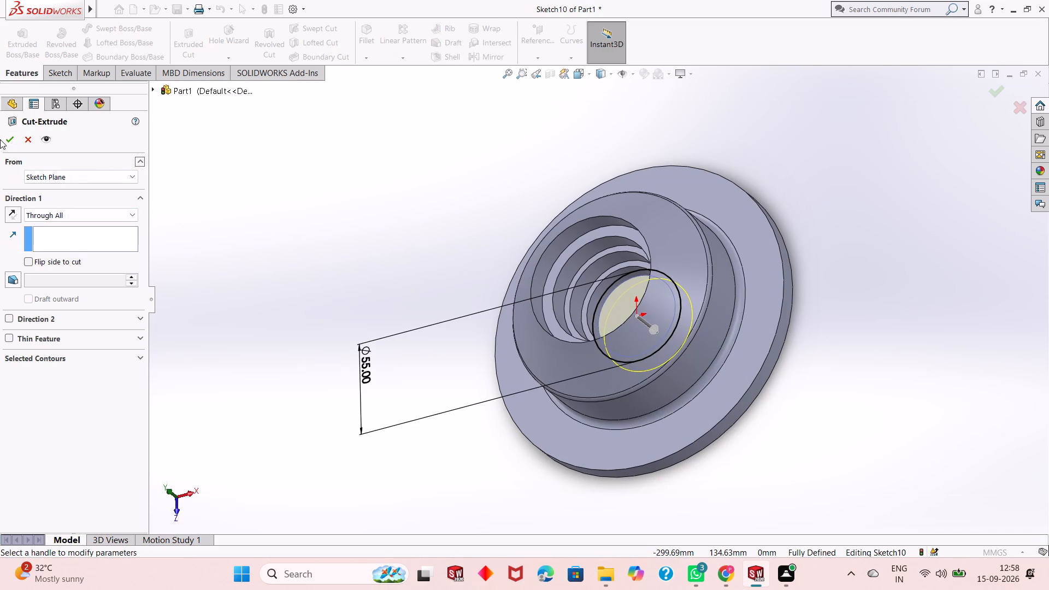
left_click(7, 142)
Examine the stepped through bore and the outer profile from several side and front angles.
middle_click_drag(449, 275, 468, 306)
scroll(468, 304, "up", 1)
key("Escape")
middle_click_drag(532, 278, 509, 306)
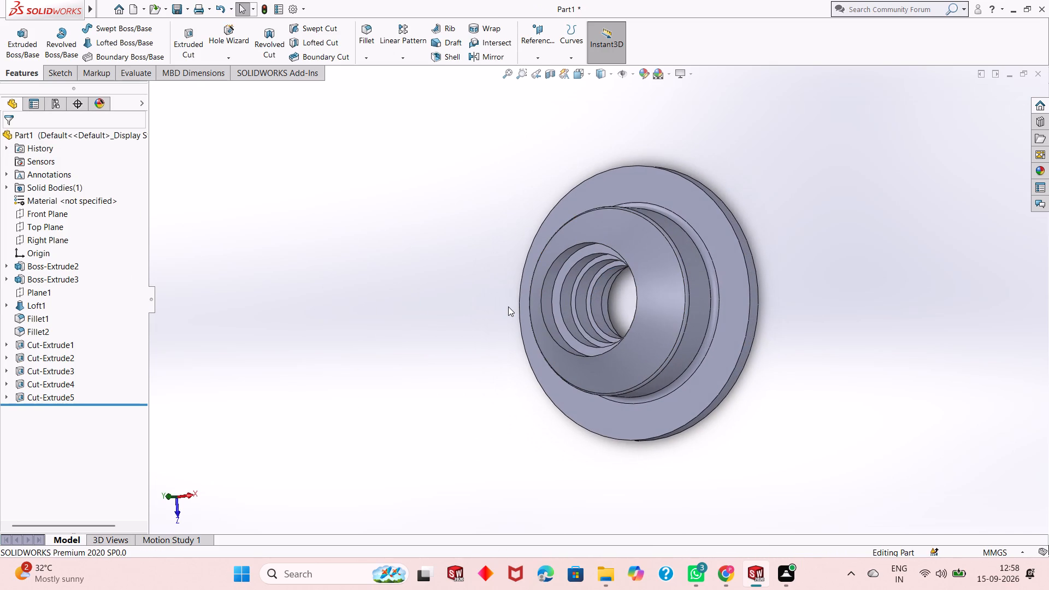
middle_click_drag(515, 294, 515, 298)
scroll(515, 294, "down", 1)
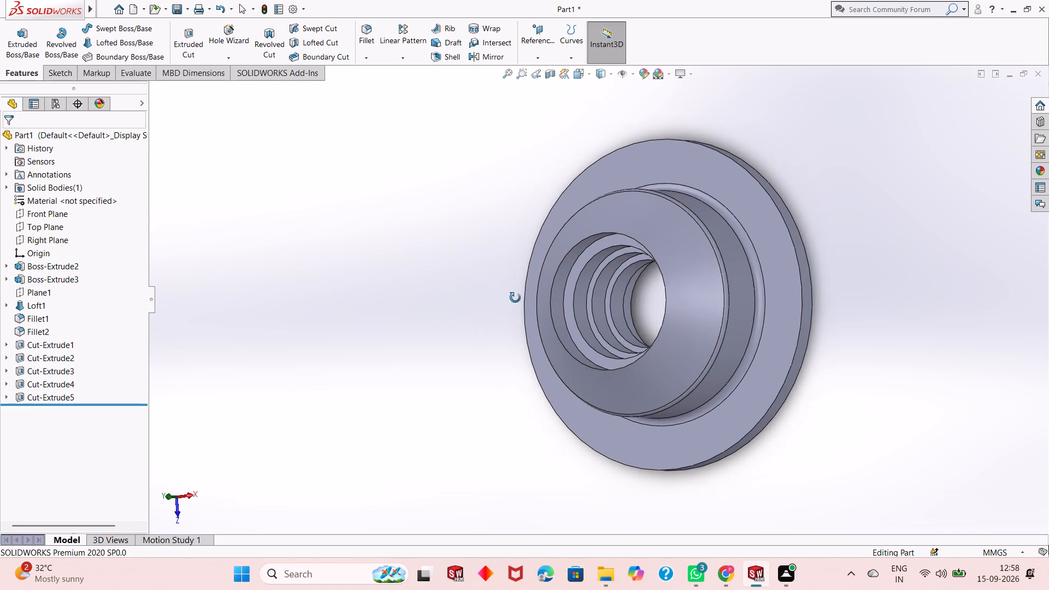
middle_click_drag(515, 298, 575, 326)
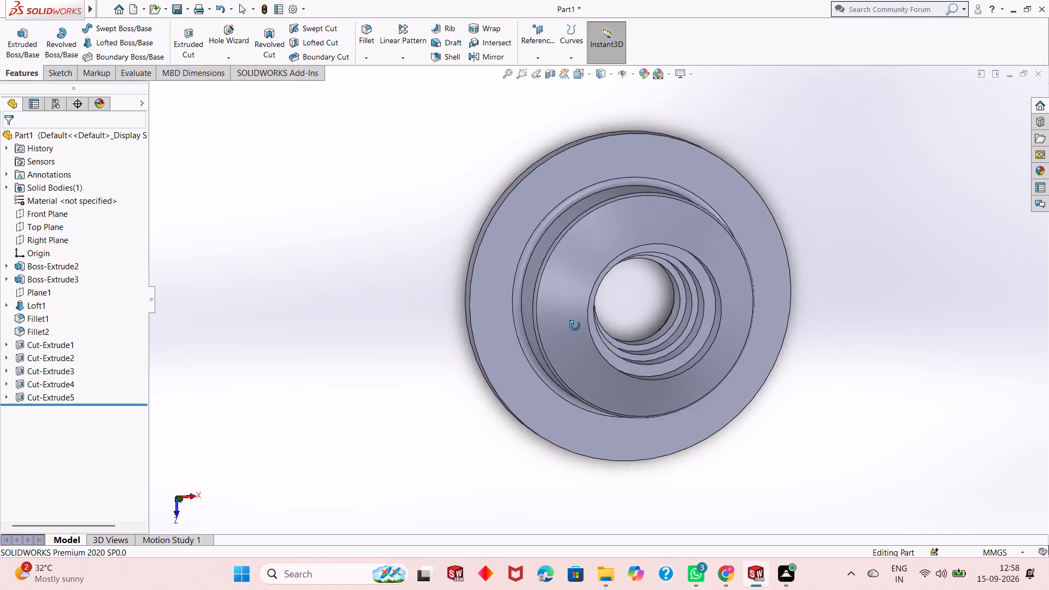
middle_click_drag(575, 326, 577, 257)
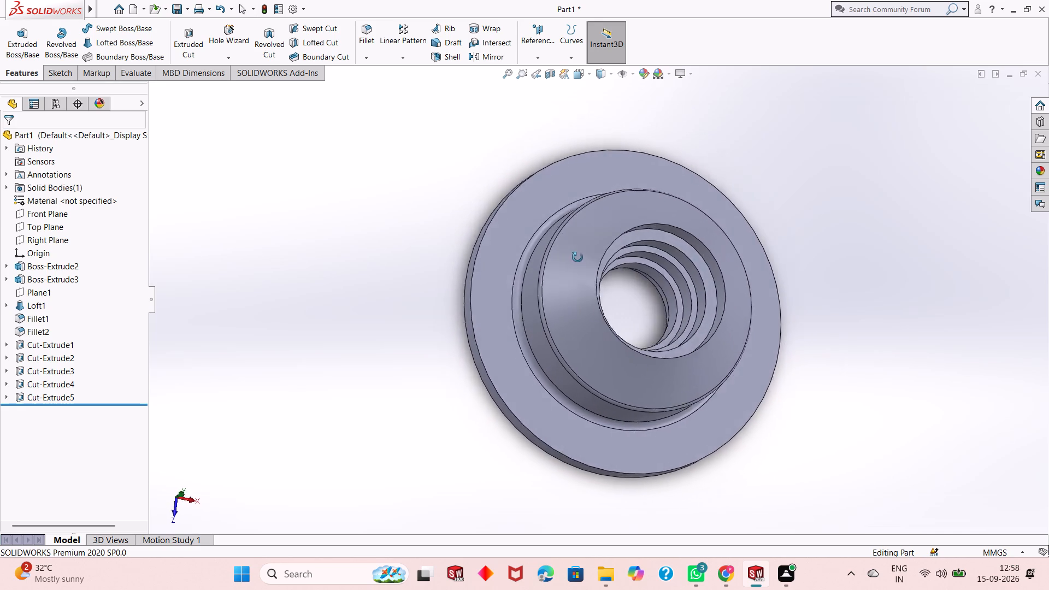
middle_click_drag(577, 257, 505, 282)
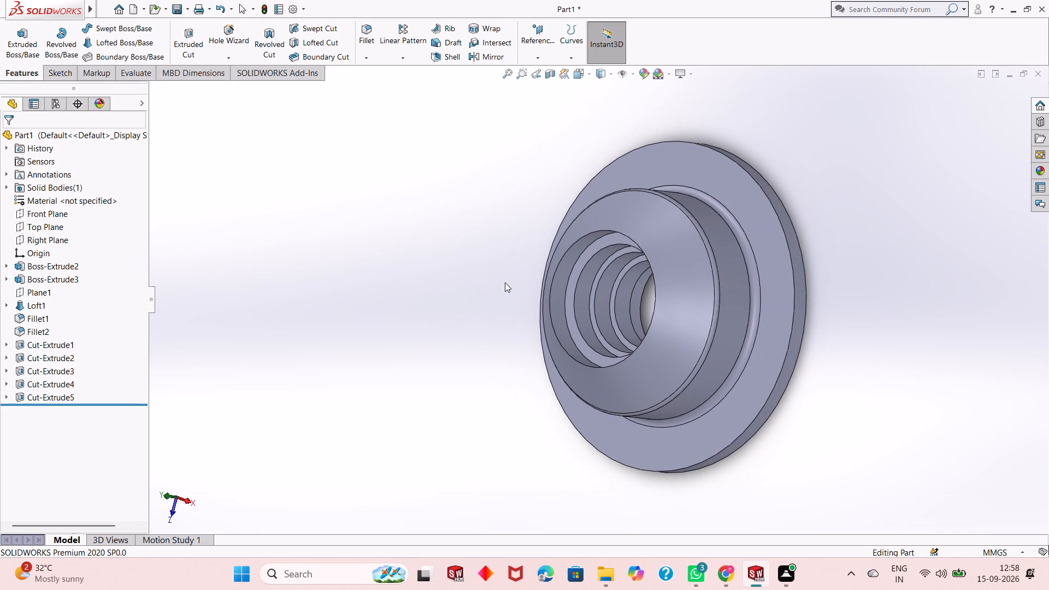
Examine the stepped bore and the flange's outer profile from front, side and oblique angles.
scroll(557, 291, "up", 1)
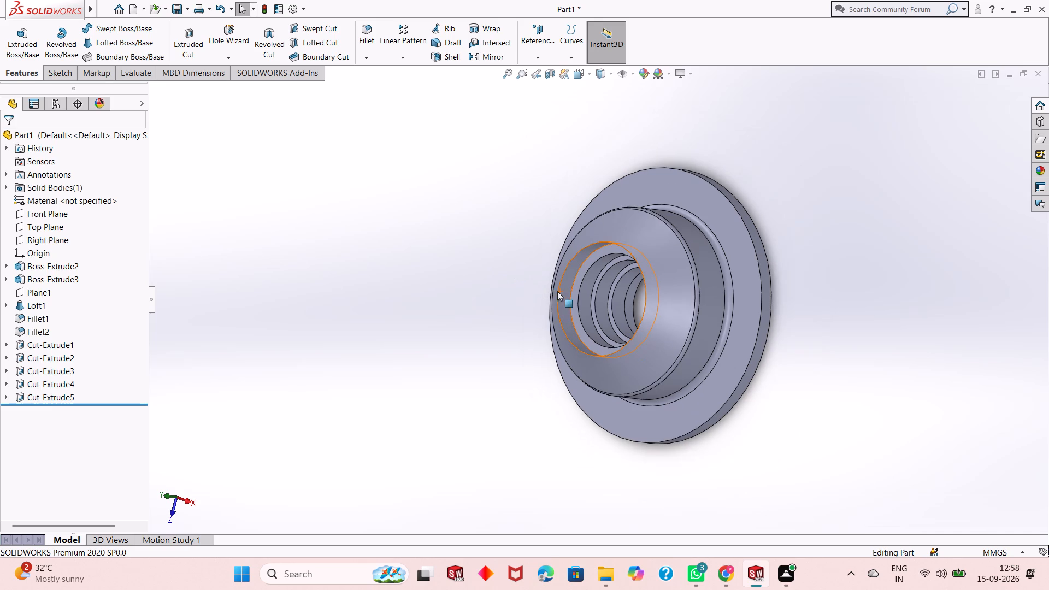
scroll(647, 285, "down", 2)
scroll(647, 283, "up", 2)
scroll(604, 273, "up", 1)
middle_click_drag(613, 268, 670, 232)
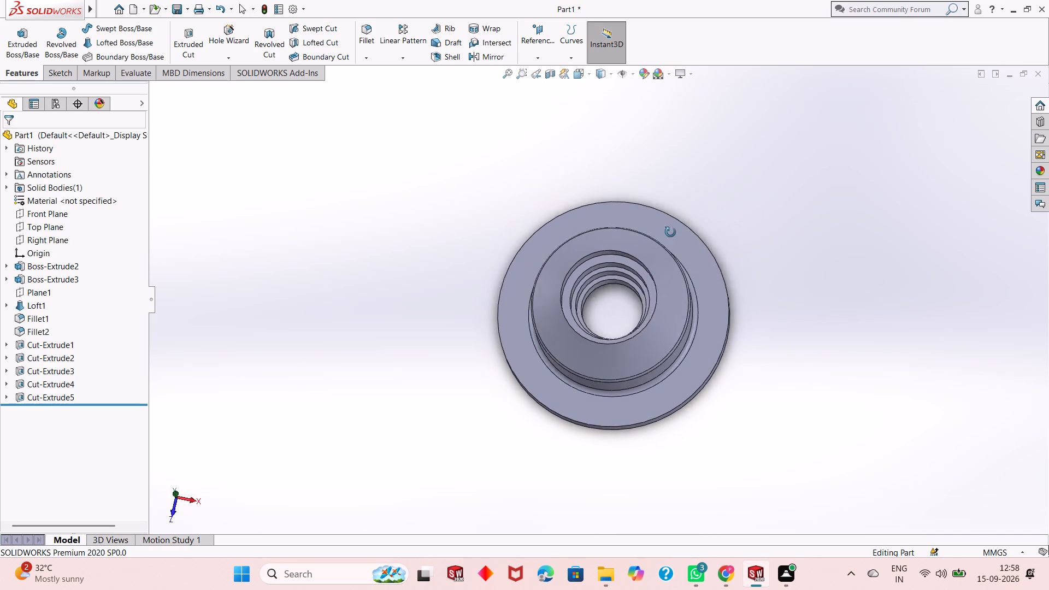
middle_click_drag(670, 232, 696, 220)
middle_click_drag(565, 272, 627, 335)
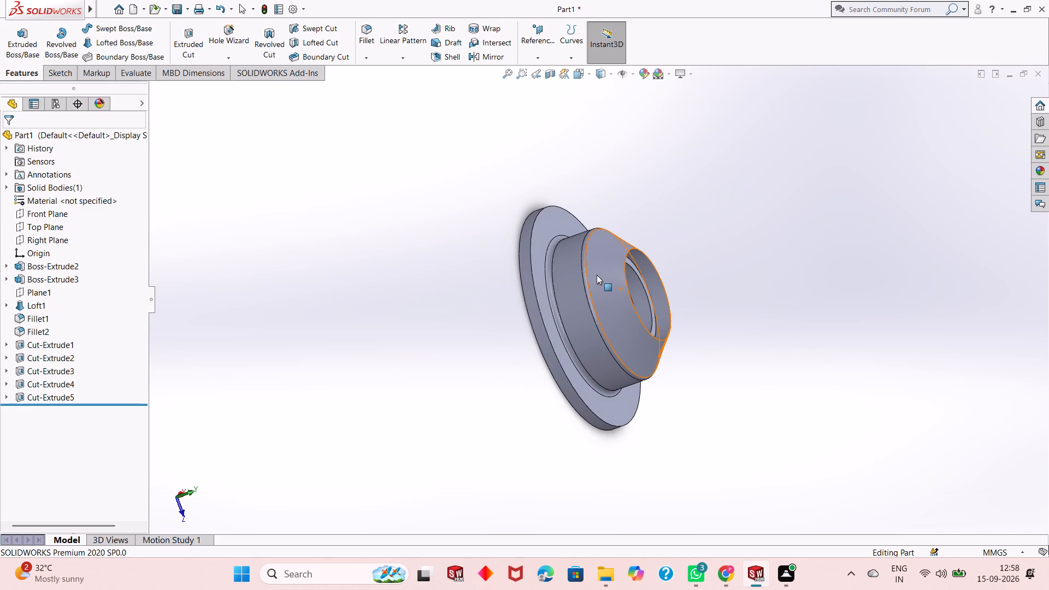
middle_click_drag(623, 332, 575, 276)
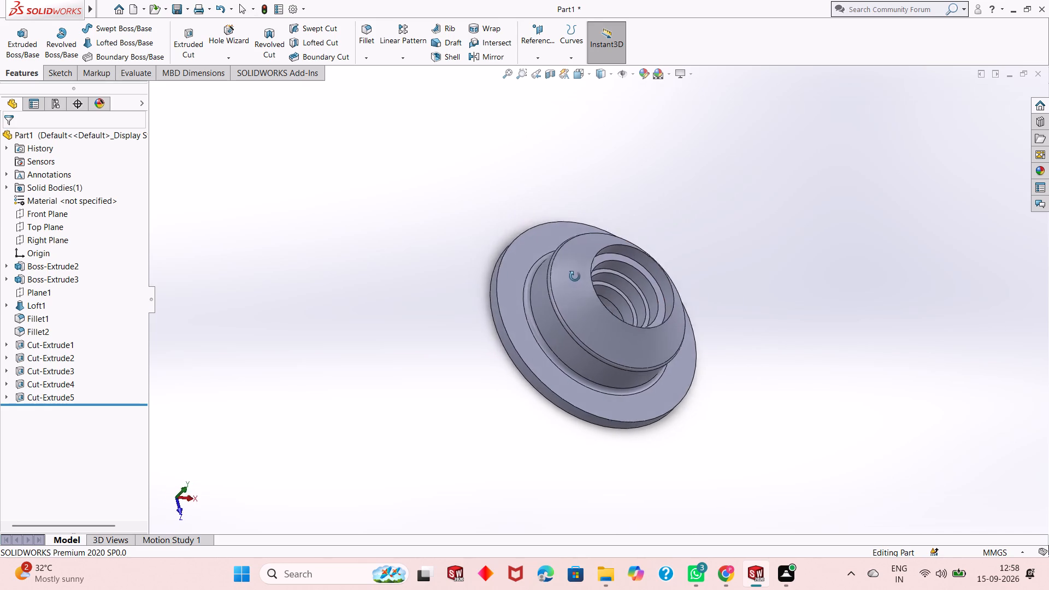
middle_click_drag(575, 276, 532, 307)
scroll(527, 298, "up", 2)
scroll(595, 276, "down", 3)
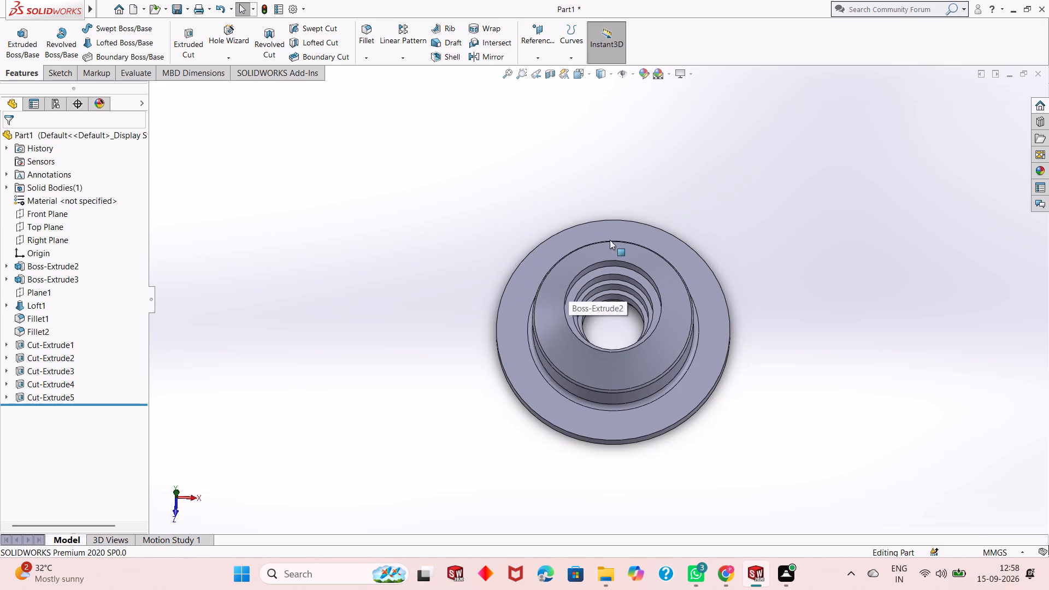
Start a new sketch on the base disc's flat annular face around the boss, viewed face-on.
left_click(661, 230)
left_click(708, 198)
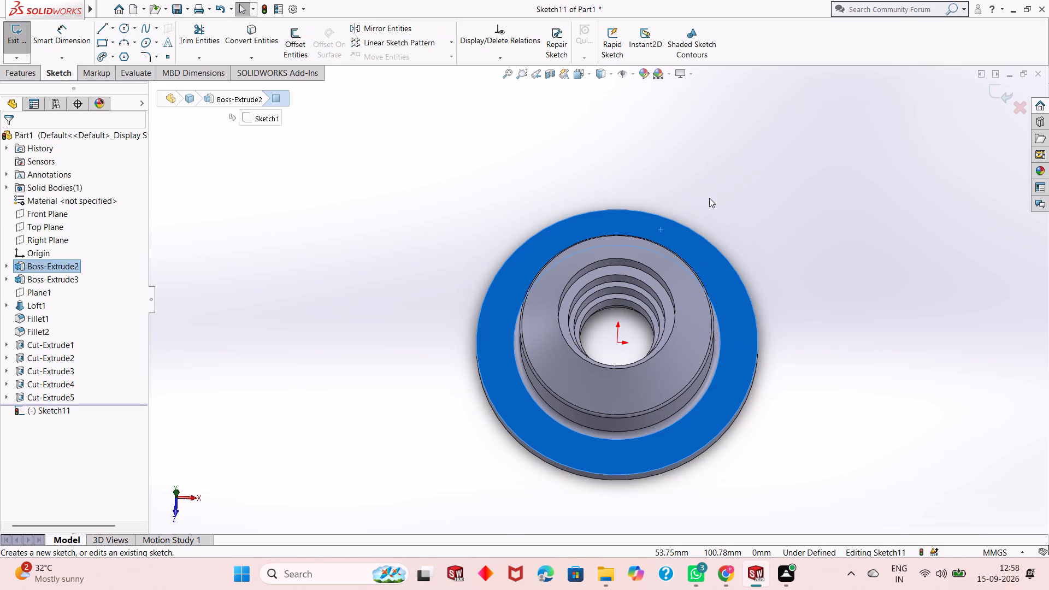
key("ctrl+8")
key("Escape")
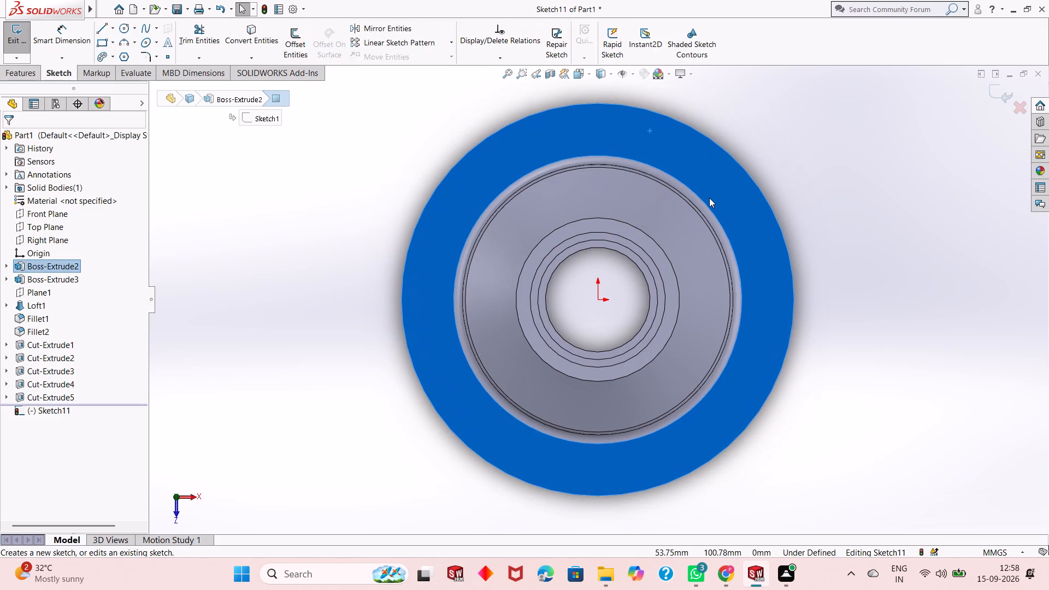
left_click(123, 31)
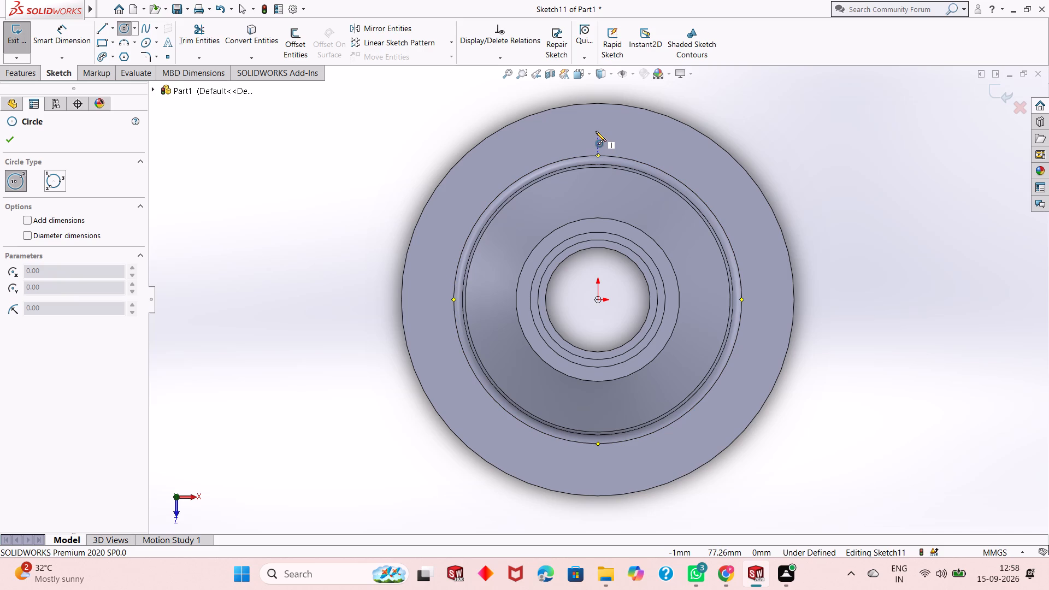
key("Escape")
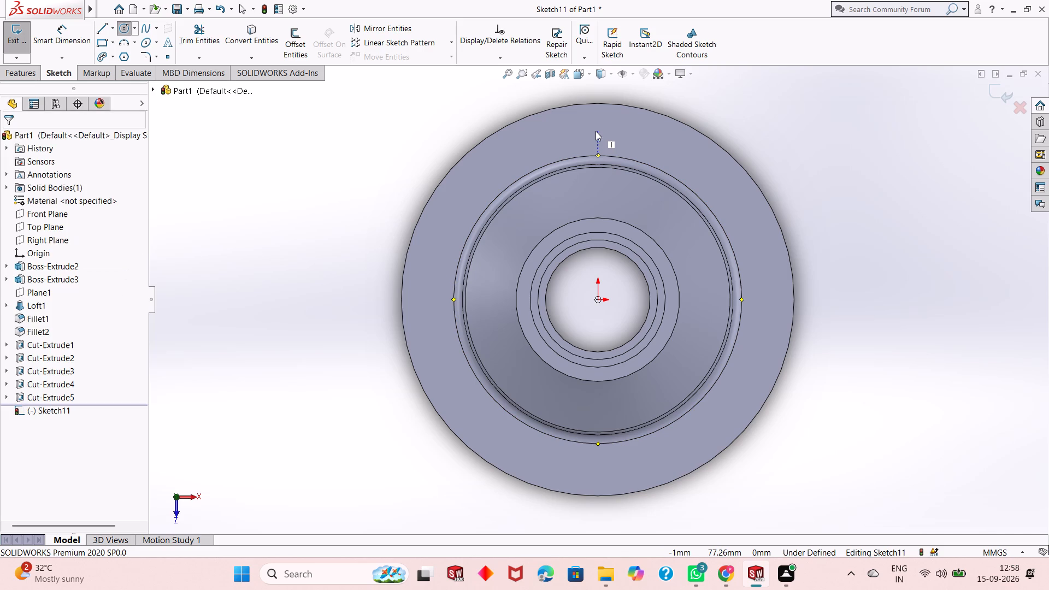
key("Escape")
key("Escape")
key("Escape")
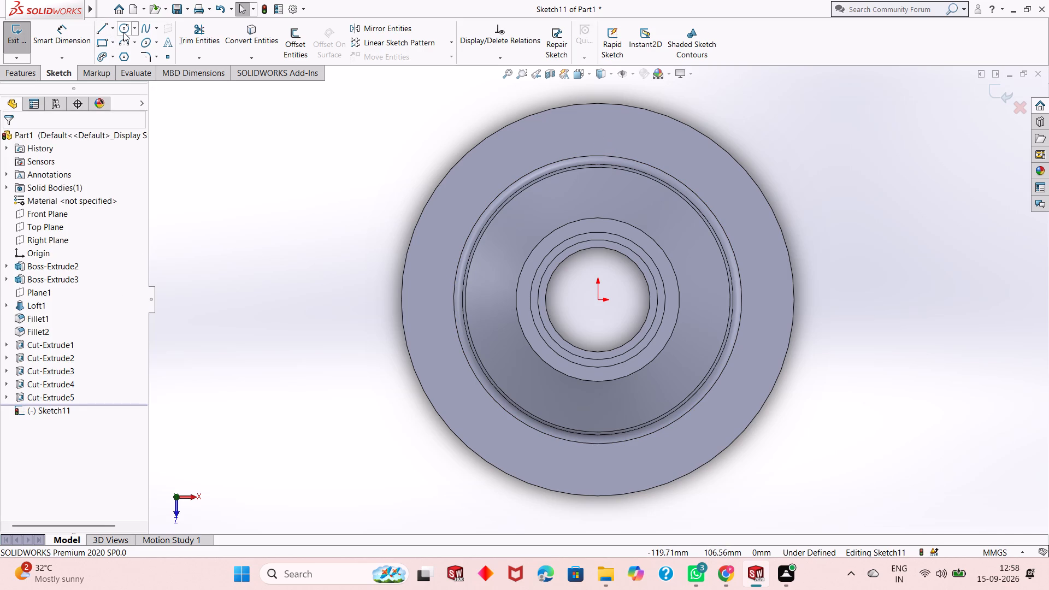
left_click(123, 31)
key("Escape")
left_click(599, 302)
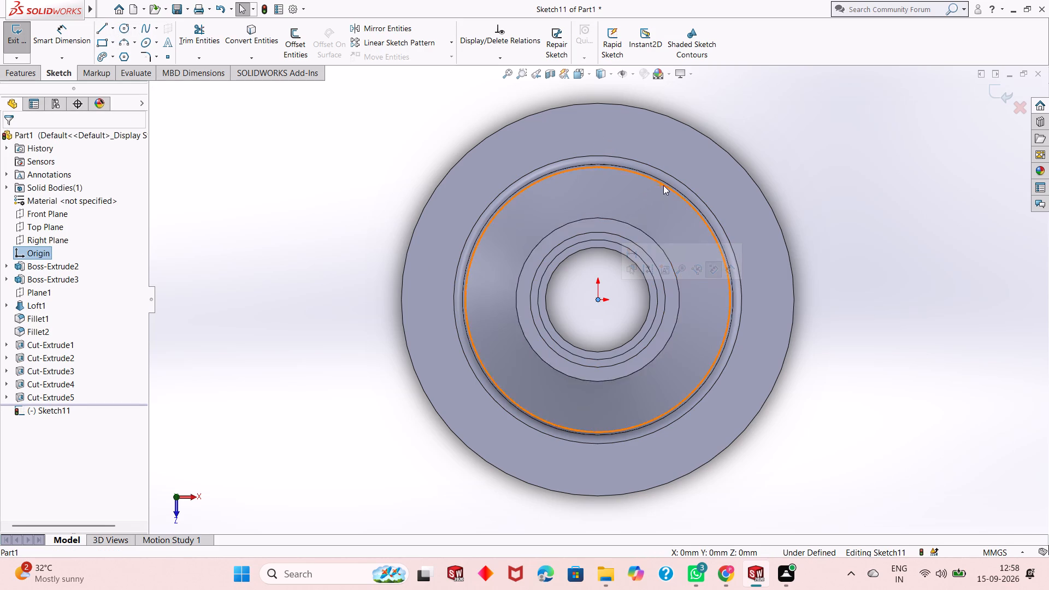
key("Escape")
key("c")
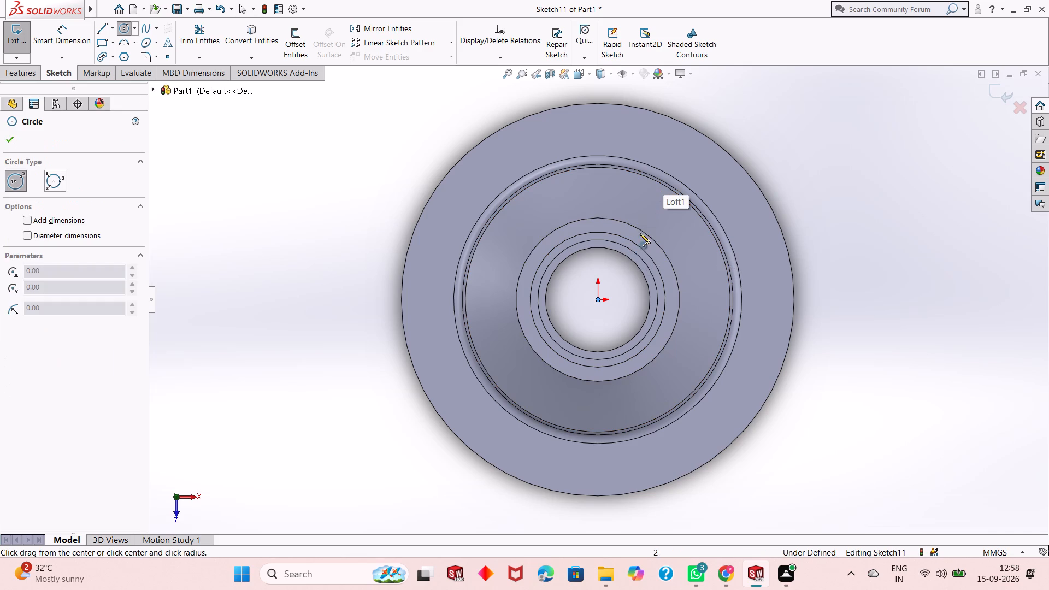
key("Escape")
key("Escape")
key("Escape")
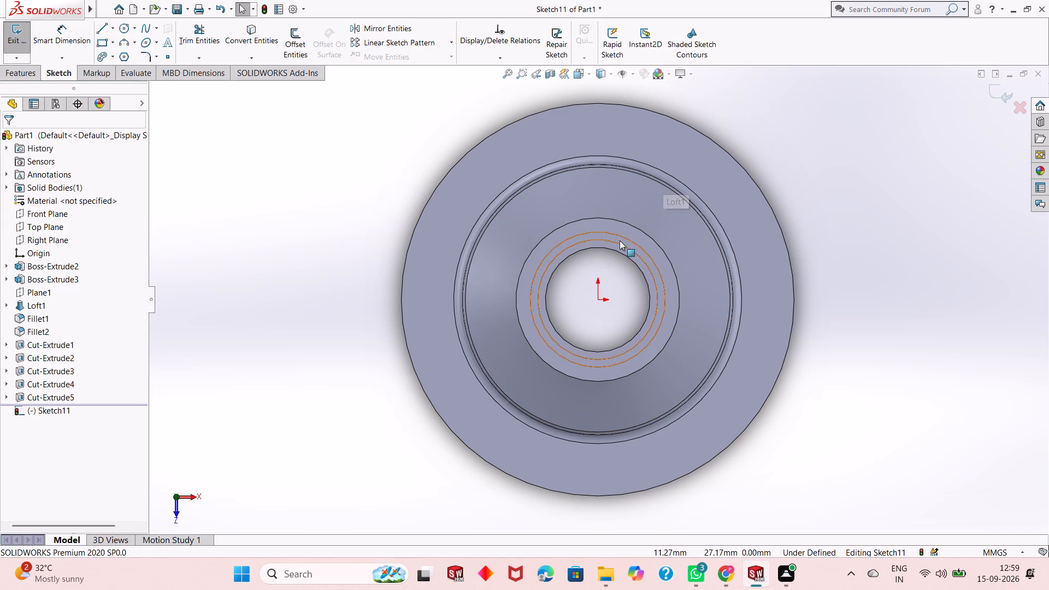
Sketch a circle about 148 mm in diameter on the disc's annular face, centred on the origin.
key("c")
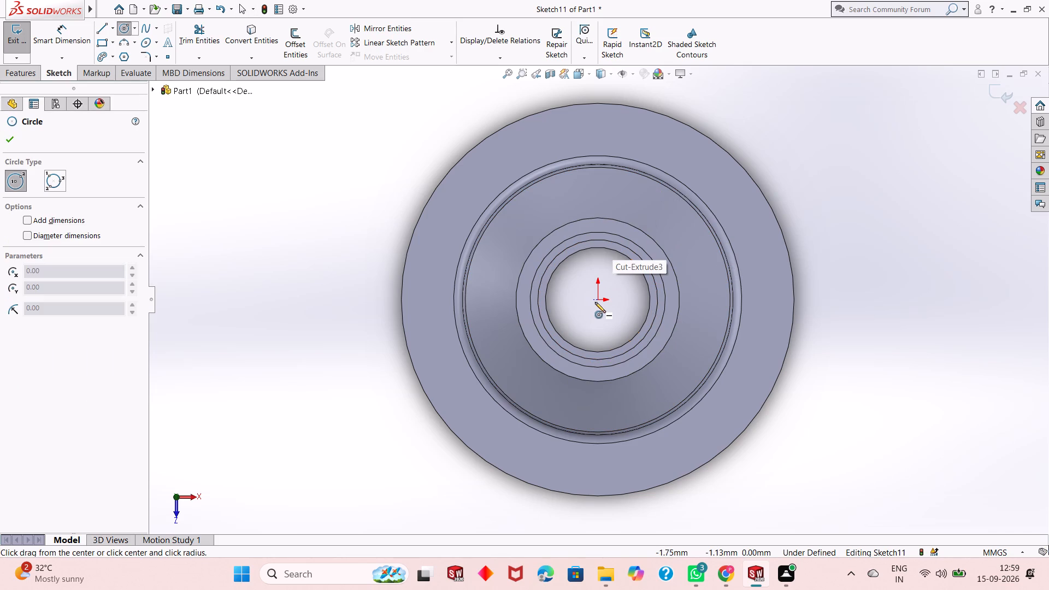
left_click(596, 302)
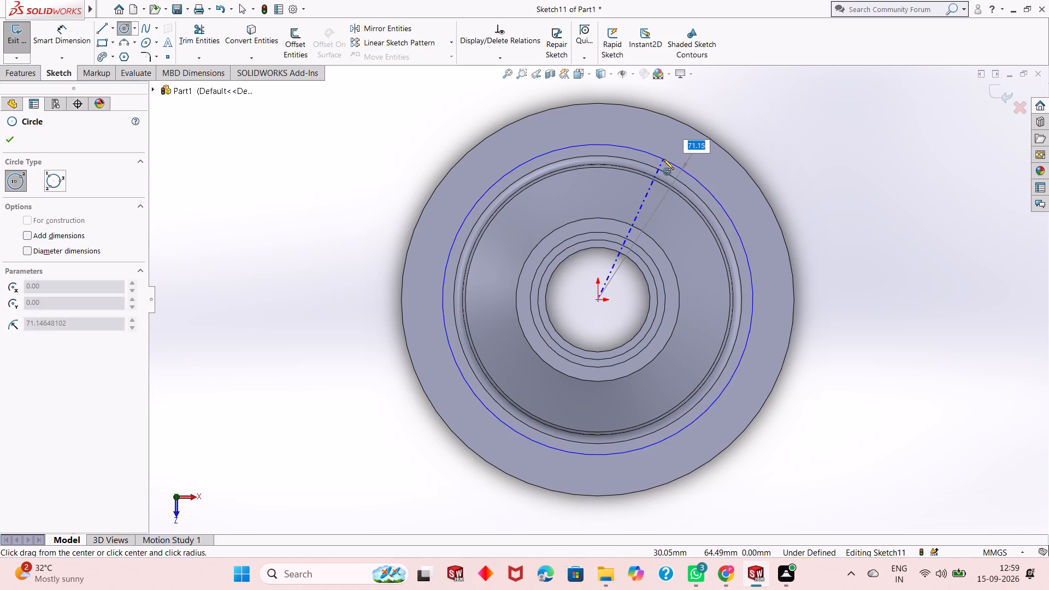
left_click(668, 154)
key("Escape")
key("Escape")
key("Escape")
key("Escape")
key("Escape")
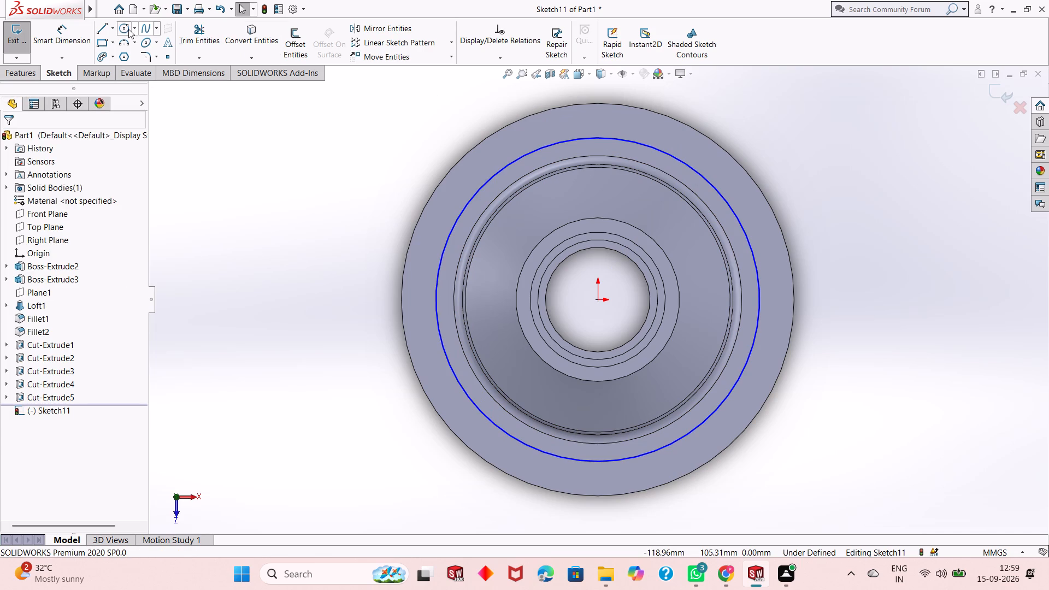
key("Escape")
Dimension the new circle on the disc face to a 170 mm diameter.
left_click(69, 32)
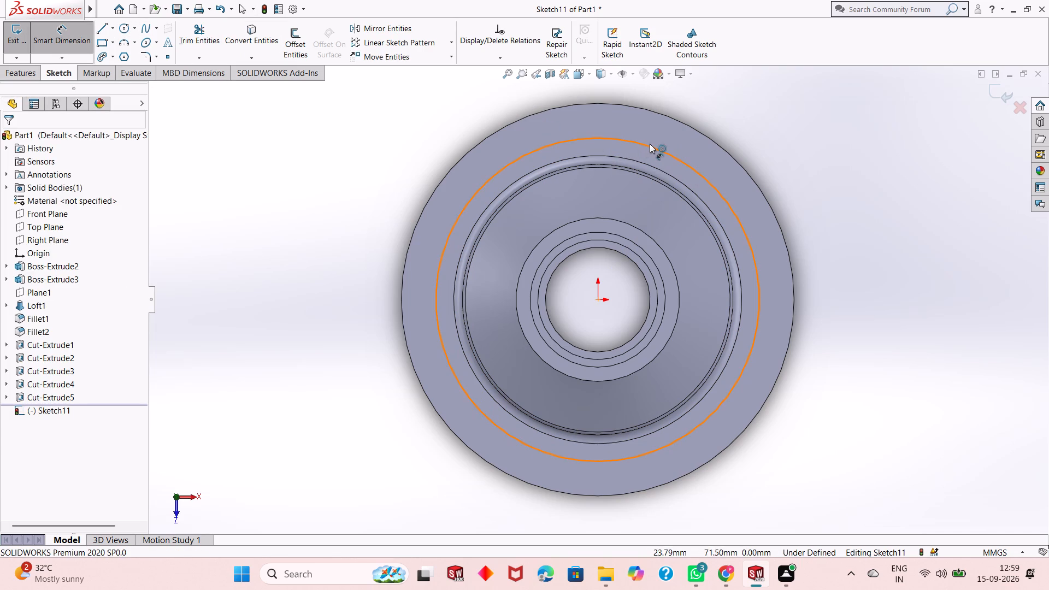
left_click(671, 155)
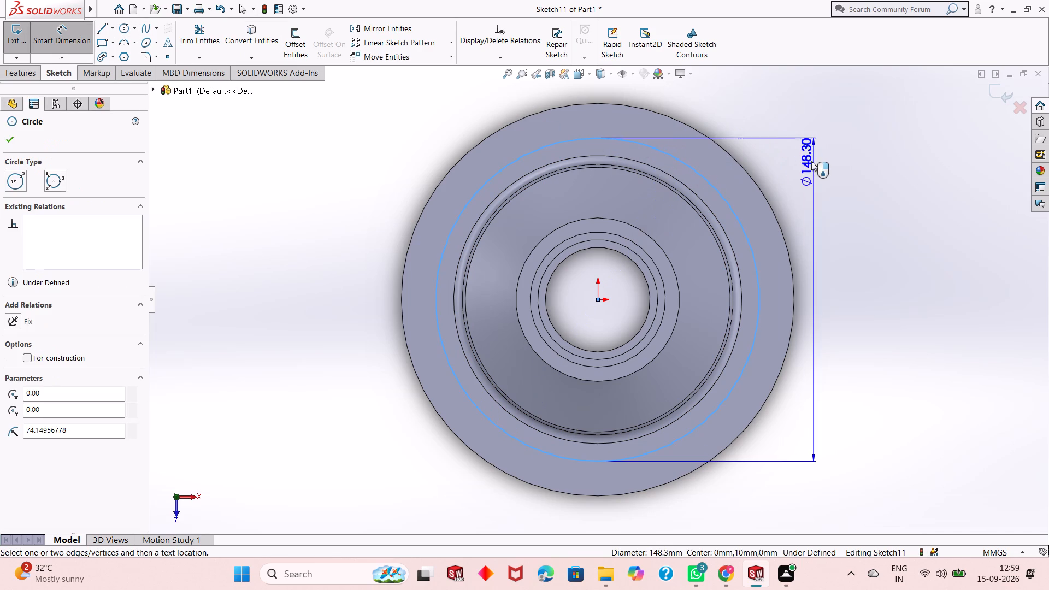
left_click(783, 111)
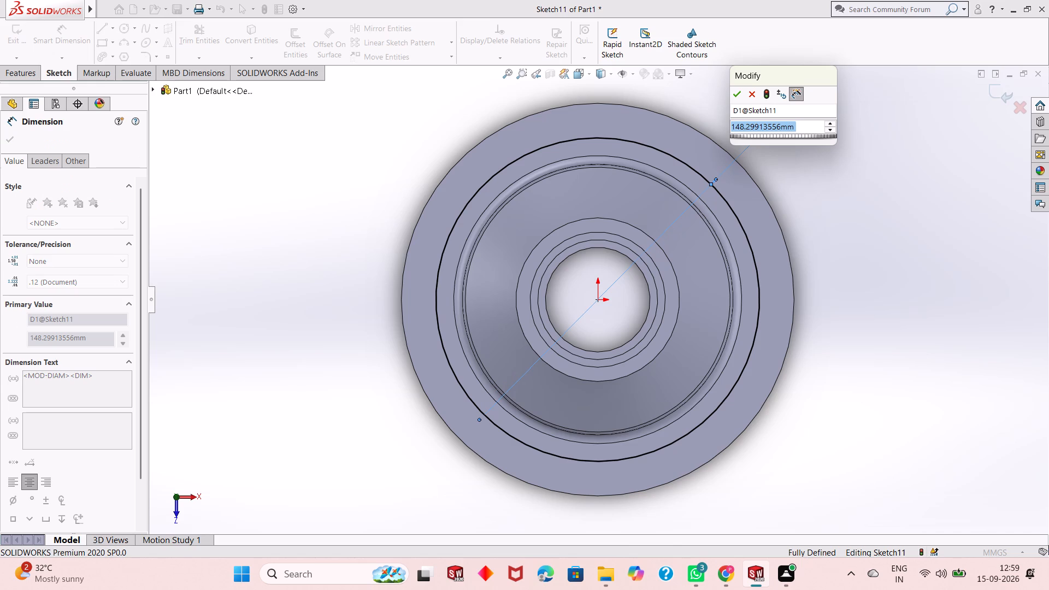
type("170")
key("Return")
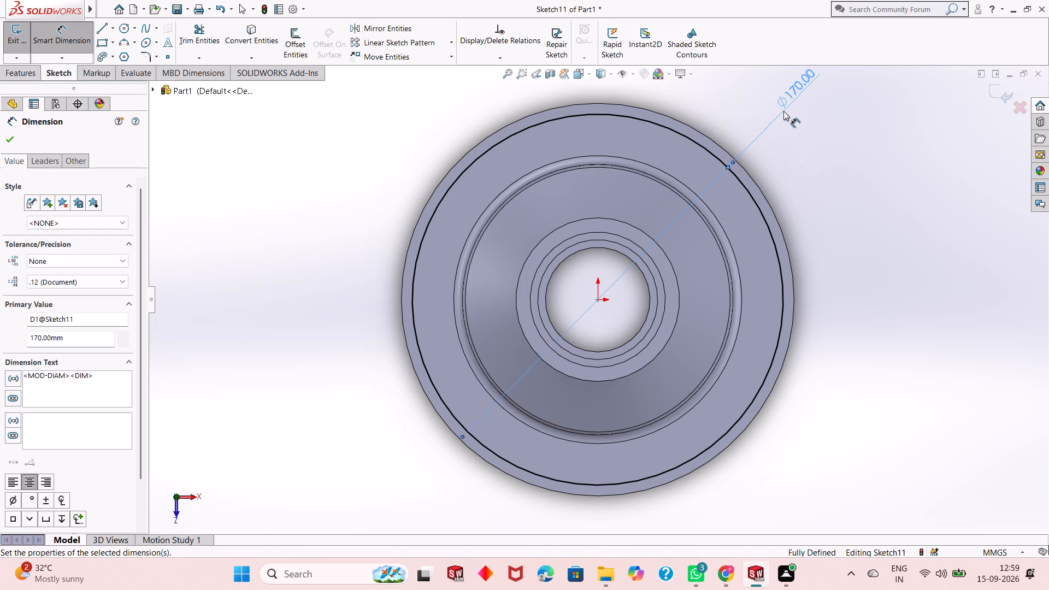
key("Escape")
Sketch a small circle about 3 mm in diameter centred on the upper quadrant point of the 170 mm circle.
scroll(579, 99, "down", 3)
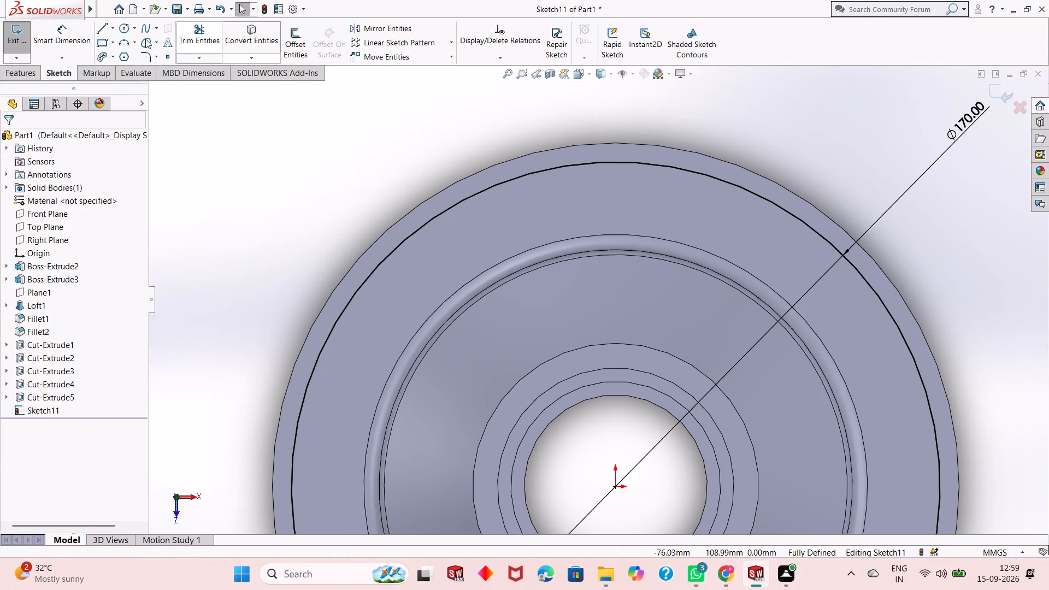
left_click(121, 26)
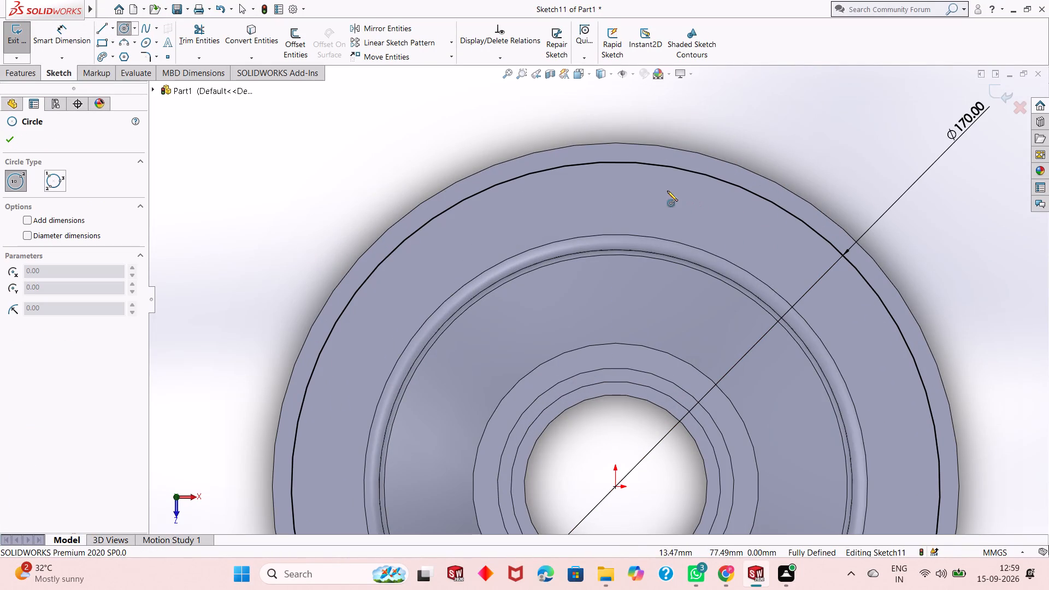
left_click(616, 161)
left_click(619, 157)
right_click(619, 157)
left_click(641, 161)
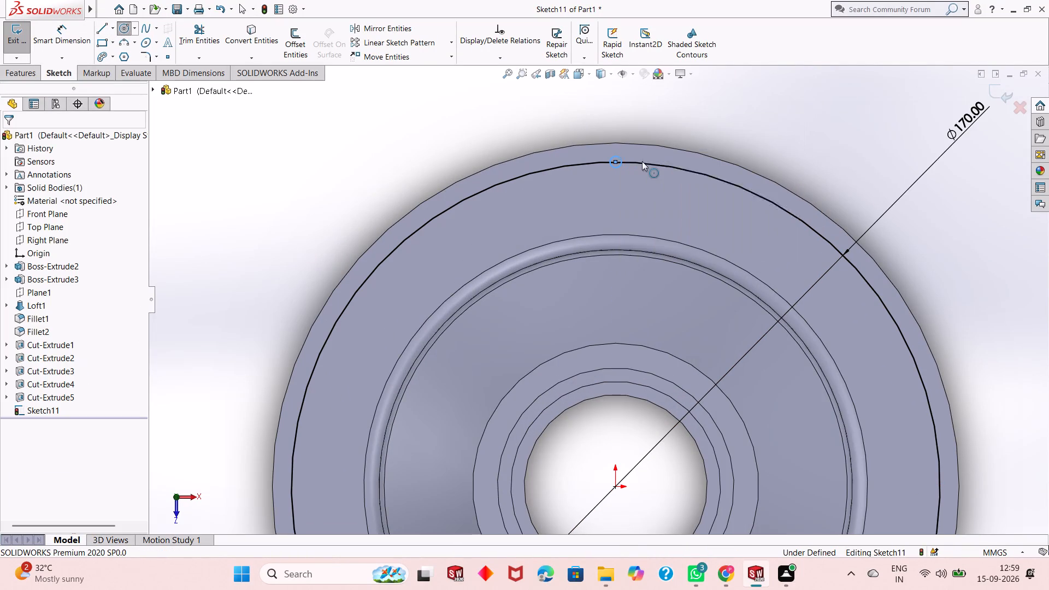
key("Escape")
key("Escape")
Dimension the small circle on the 170 mm circle to a 6.2 mm diameter.
left_click(57, 43)
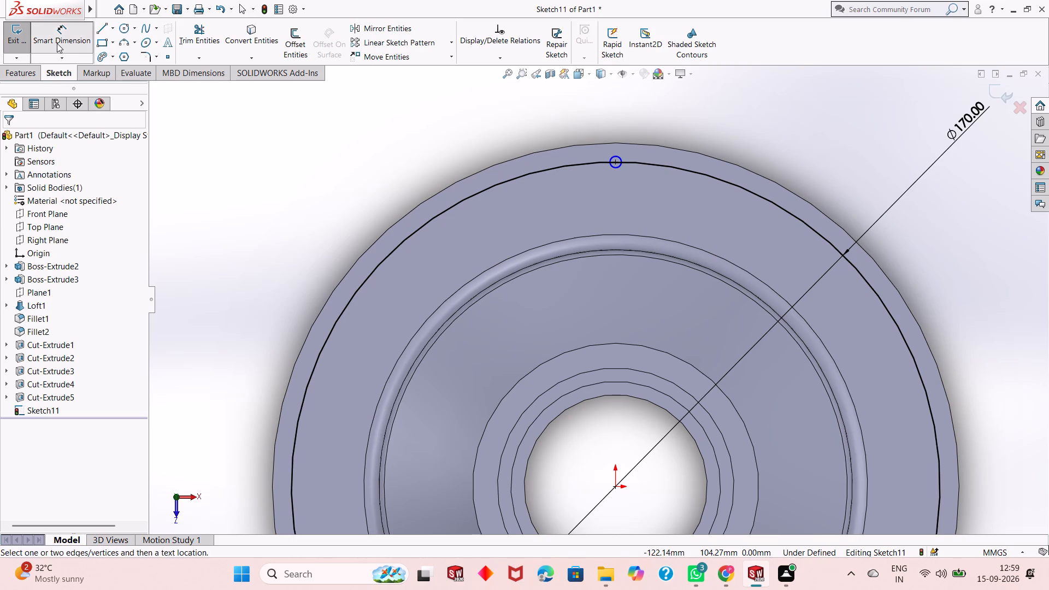
left_click(616, 169)
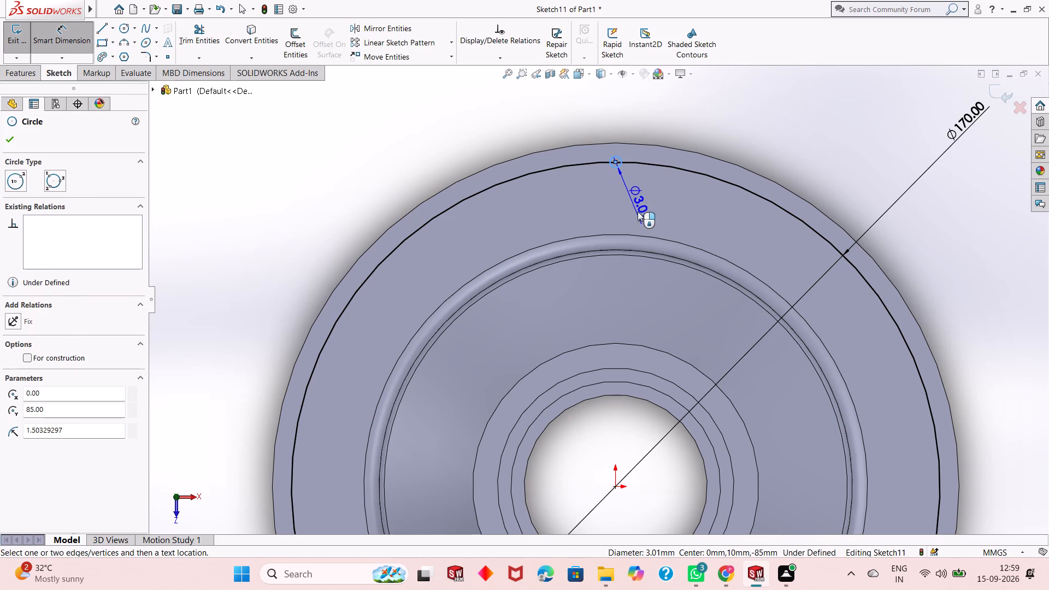
left_click(645, 220)
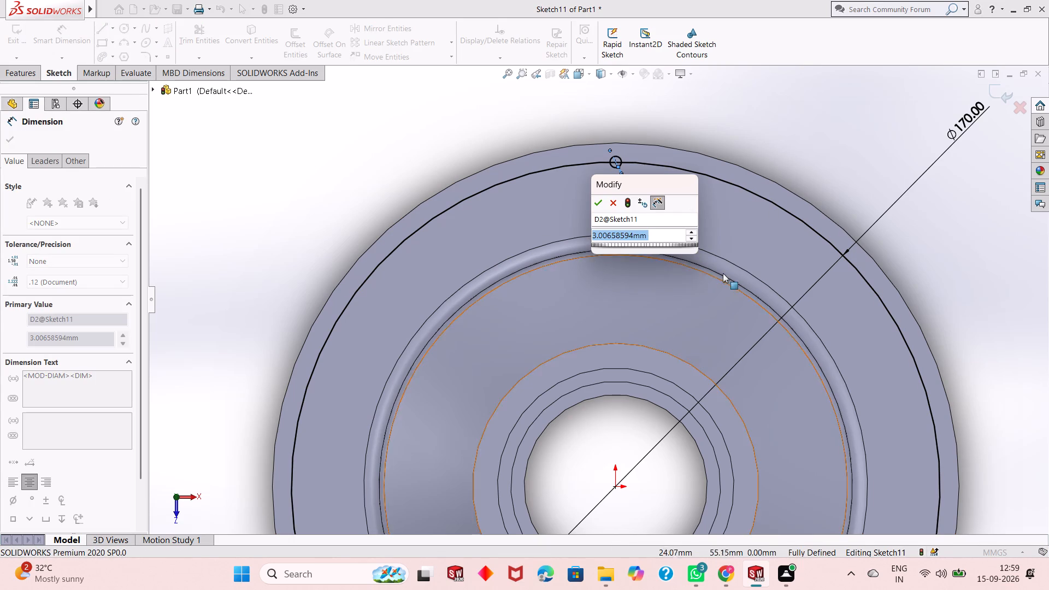
type("6.2")
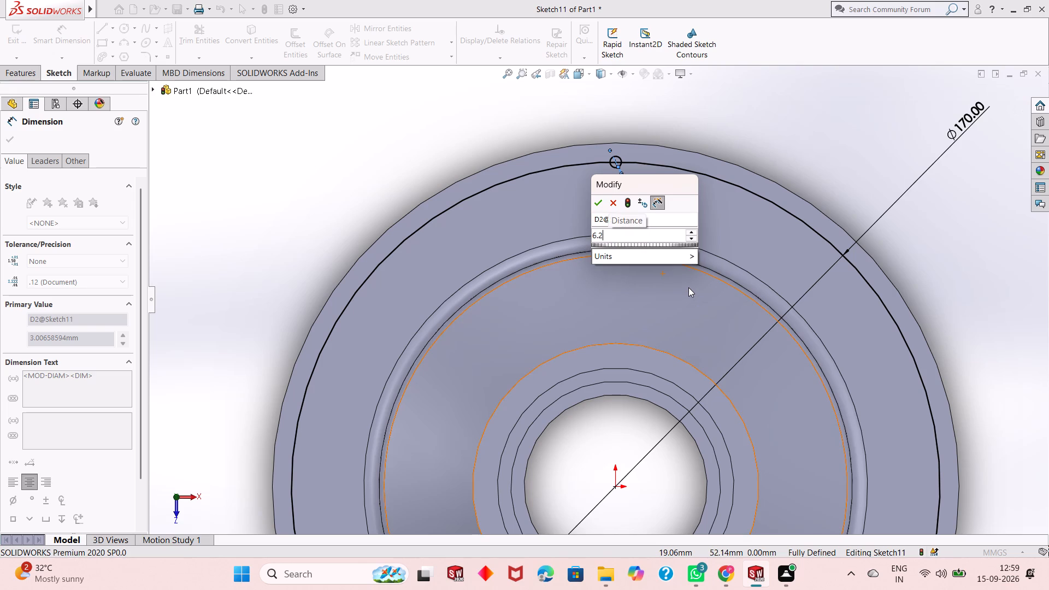
key("Return")
scroll(600, 229, "up", 3)
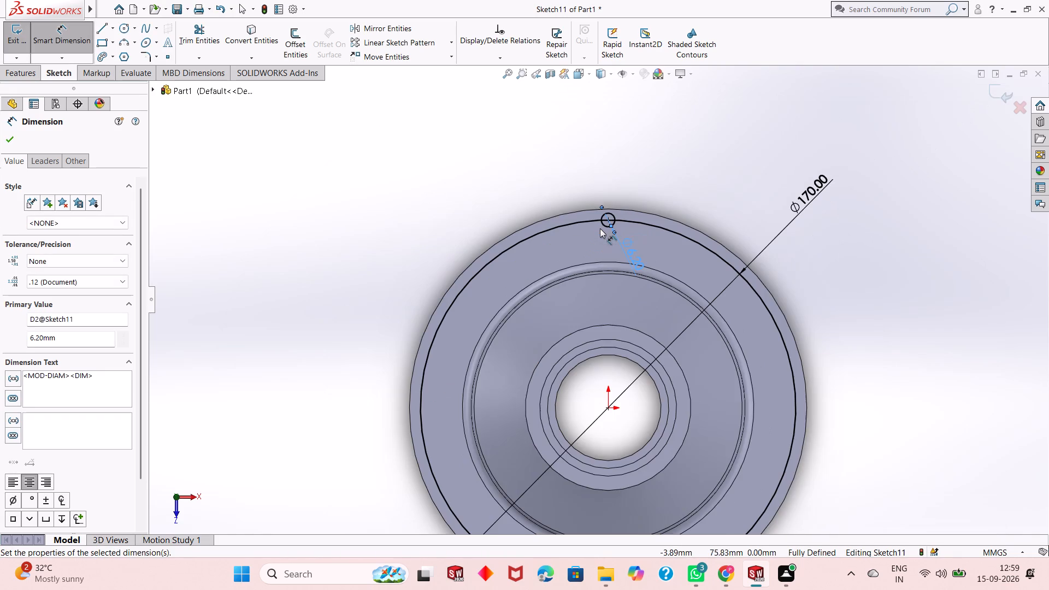
key("Escape")
Examine the 170 mm and 6.2 mm sketch circles against the disc face and the stepped bore from several angles.
scroll(648, 350, "down", 2)
scroll(646, 345, "up", 2)
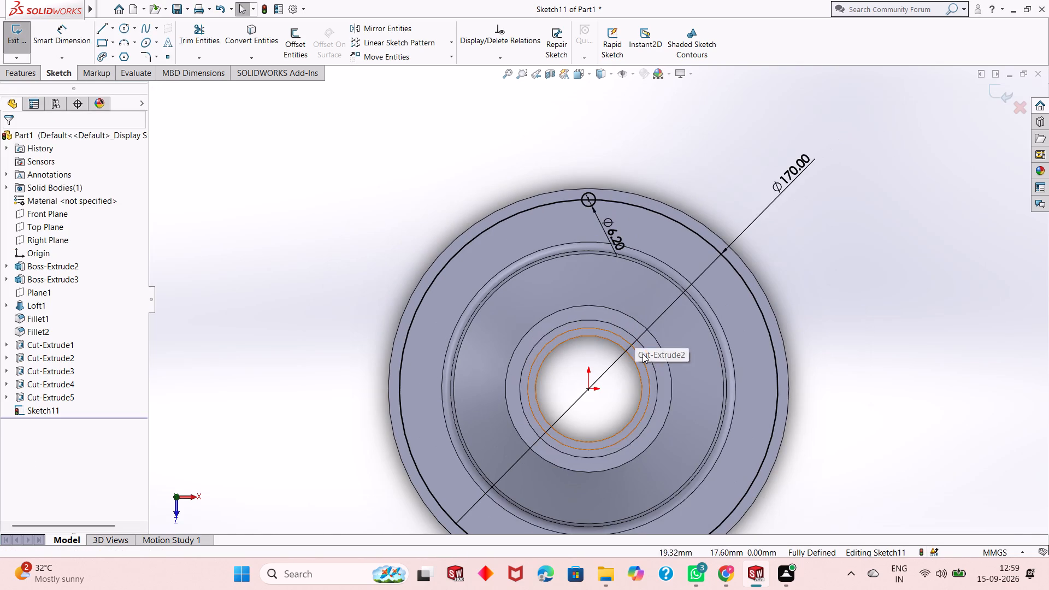
middle_click_drag(643, 353, 616, 247)
scroll(712, 396, "up", 1)
middle_click_drag(712, 396, 691, 297)
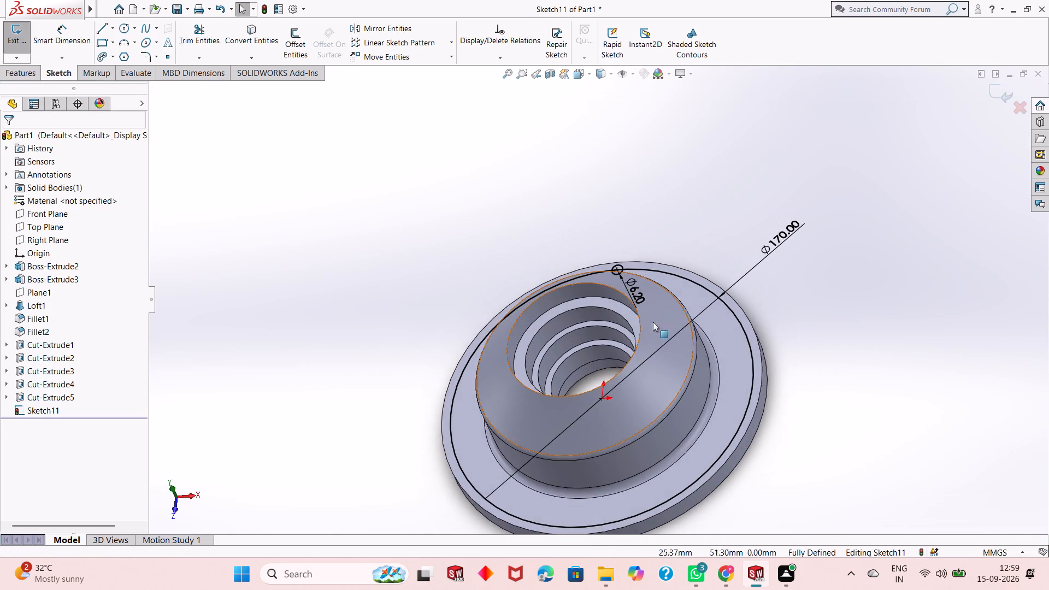
scroll(645, 358, "down", 3)
scroll(459, 345, "down", 8)
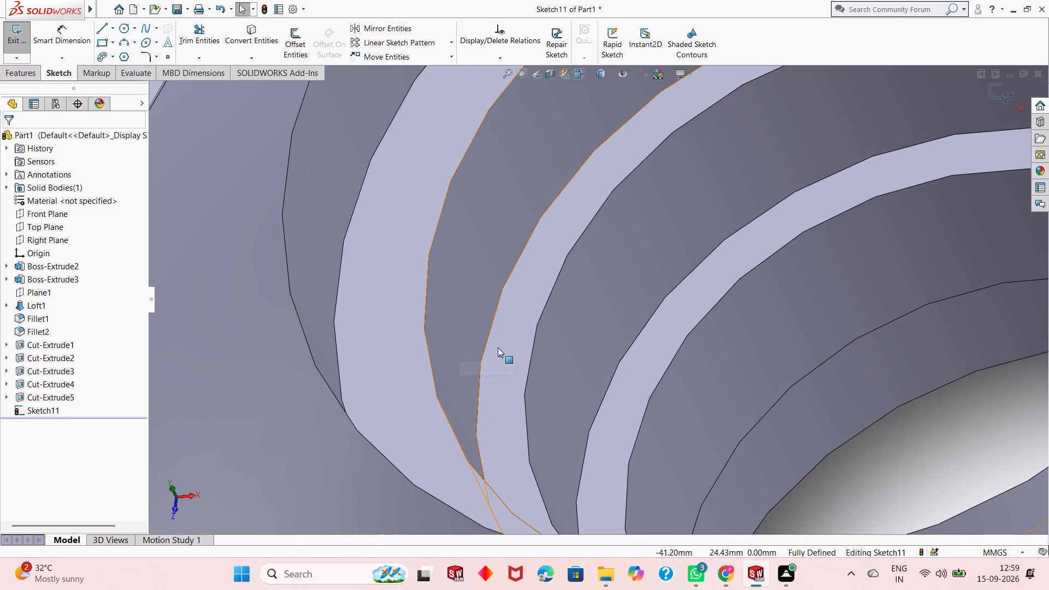
scroll(549, 372, "down", 2)
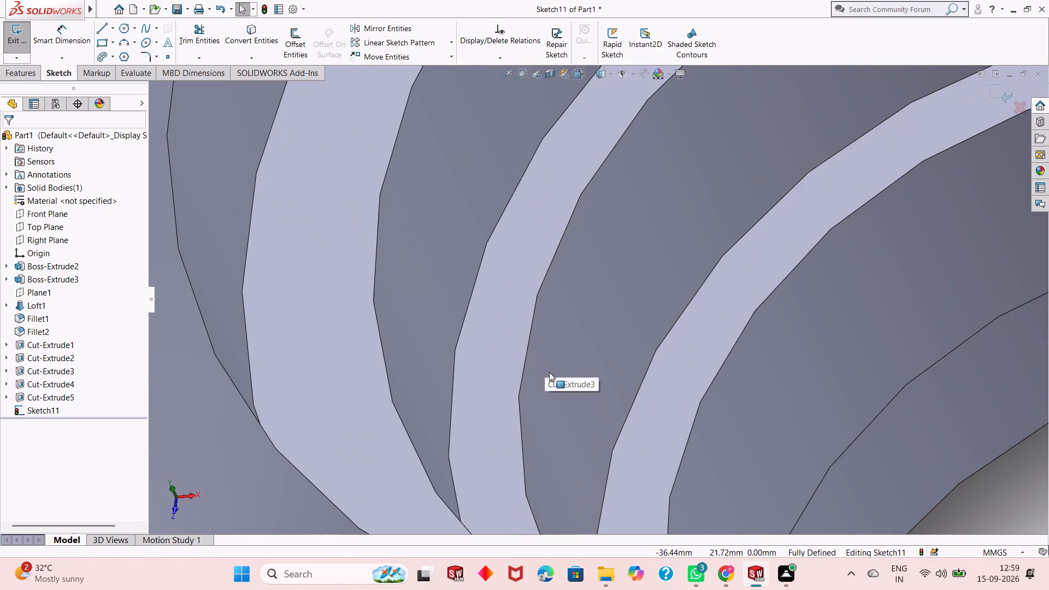
scroll(549, 372, "down", 1)
scroll(549, 372, "up", 12)
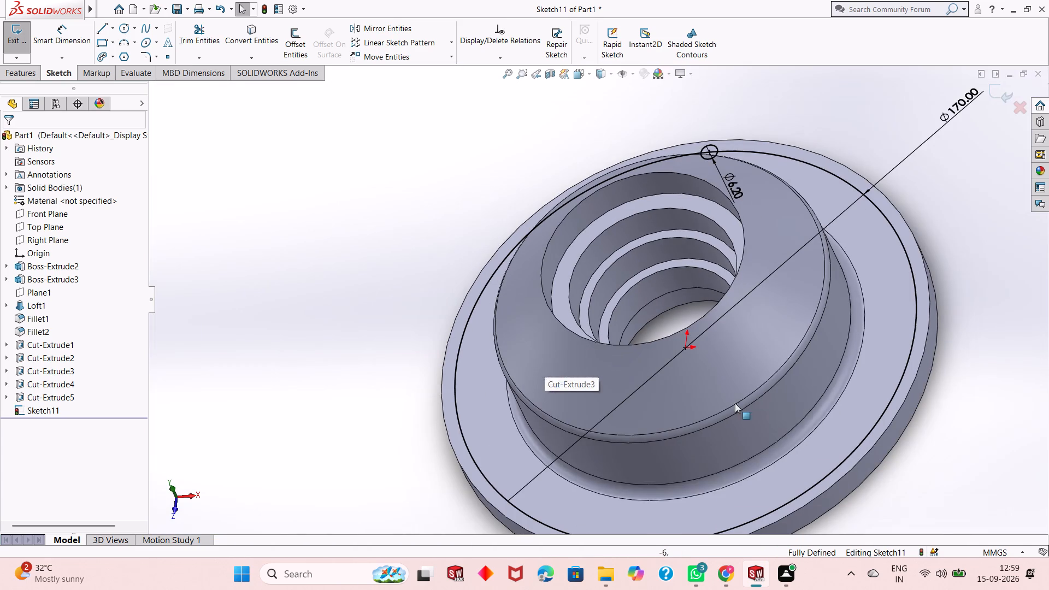
middle_click_drag(808, 367, 804, 477)
scroll(765, 304, "up", 3)
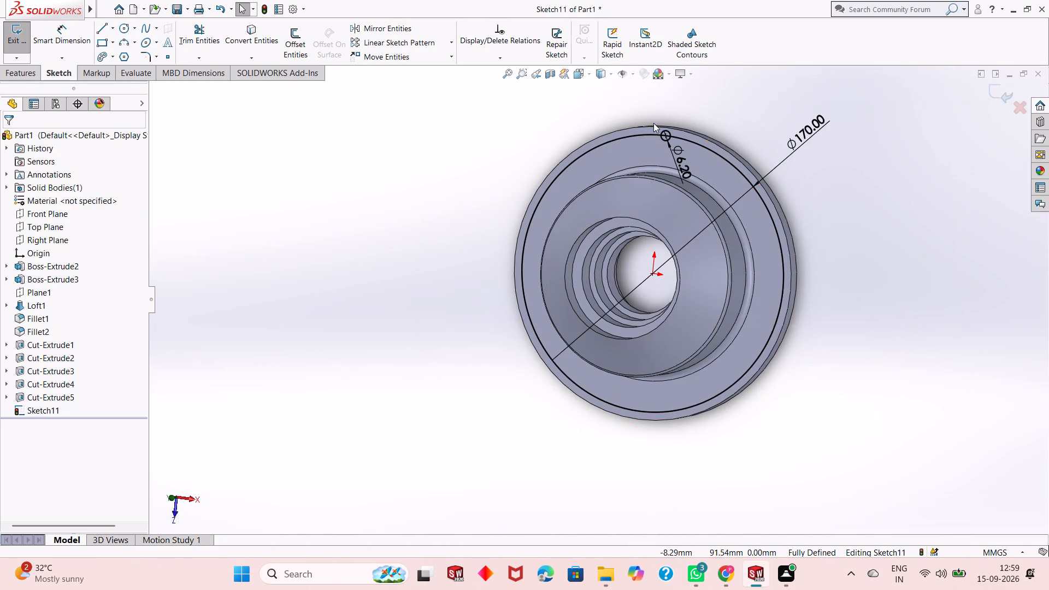
Circular-pattern the 6.2 mm circle about the origin with 8 equally spaced instances over 360 degrees.
scroll(653, 123, "down", 3)
middle_click_drag(735, 231, 759, 225)
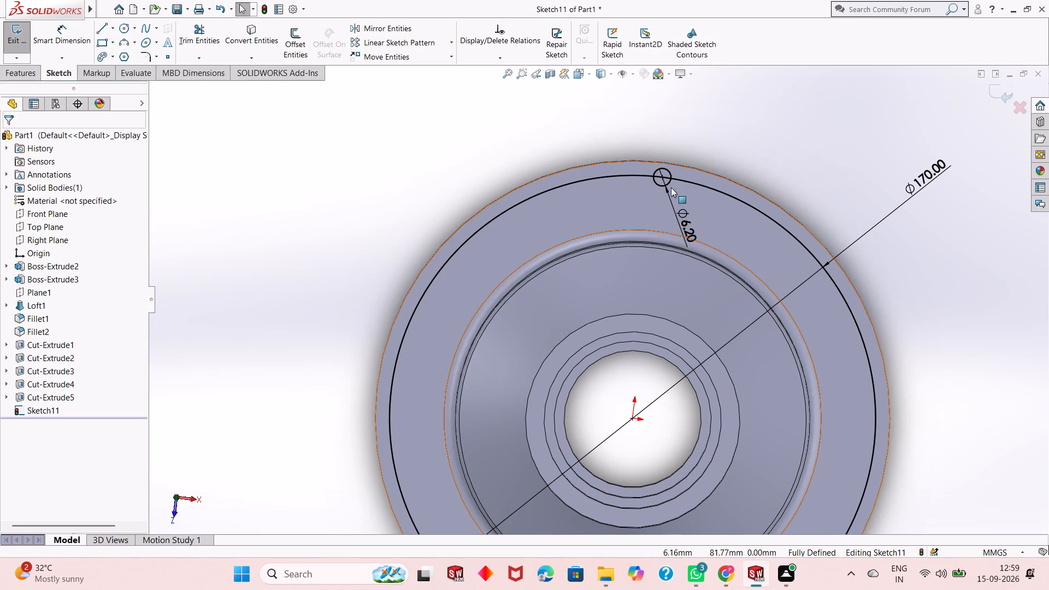
left_click(659, 186)
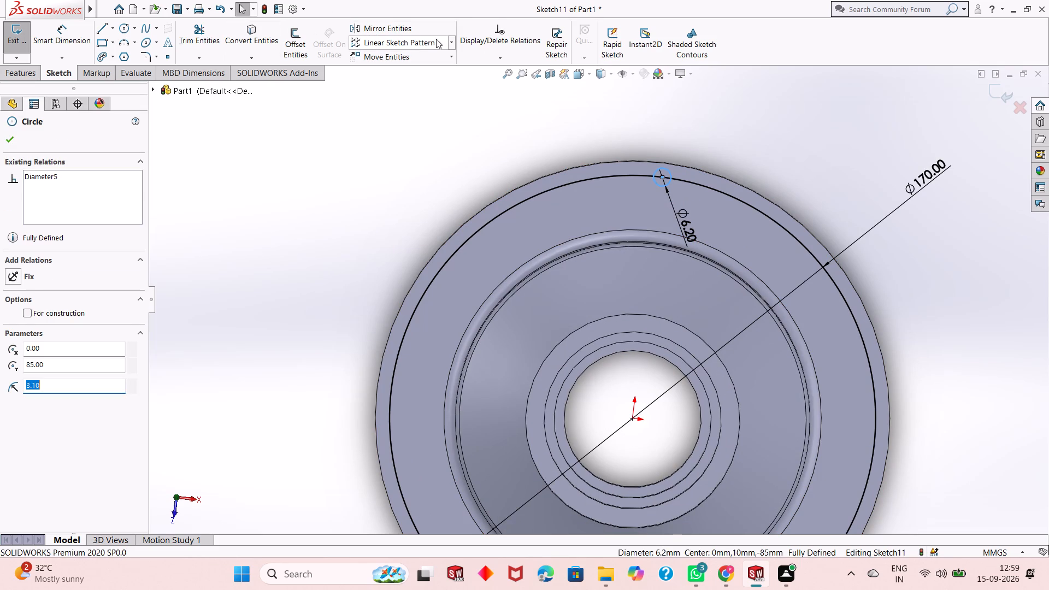
left_click(452, 42)
left_click(437, 71)
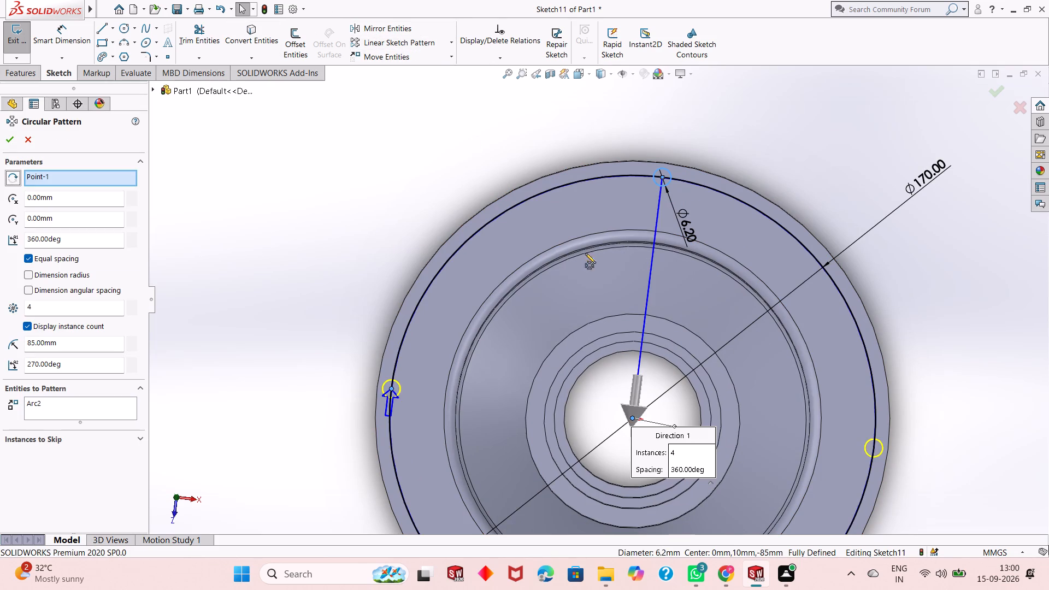
scroll(629, 274, "up", 2)
scroll(659, 338, "up", 1)
scroll(663, 399, "down", 1)
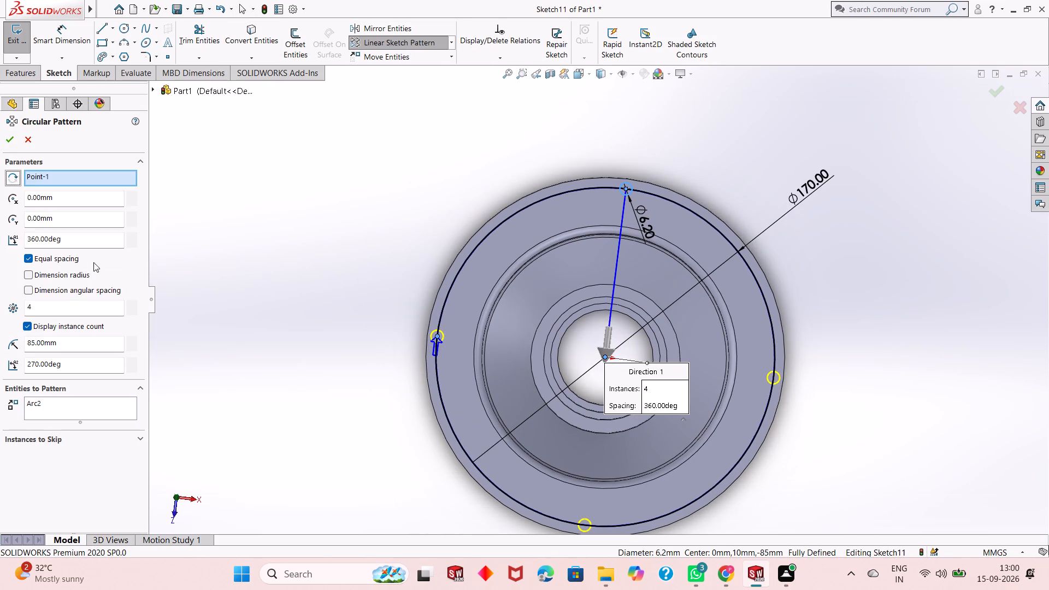
double_click(58, 302)
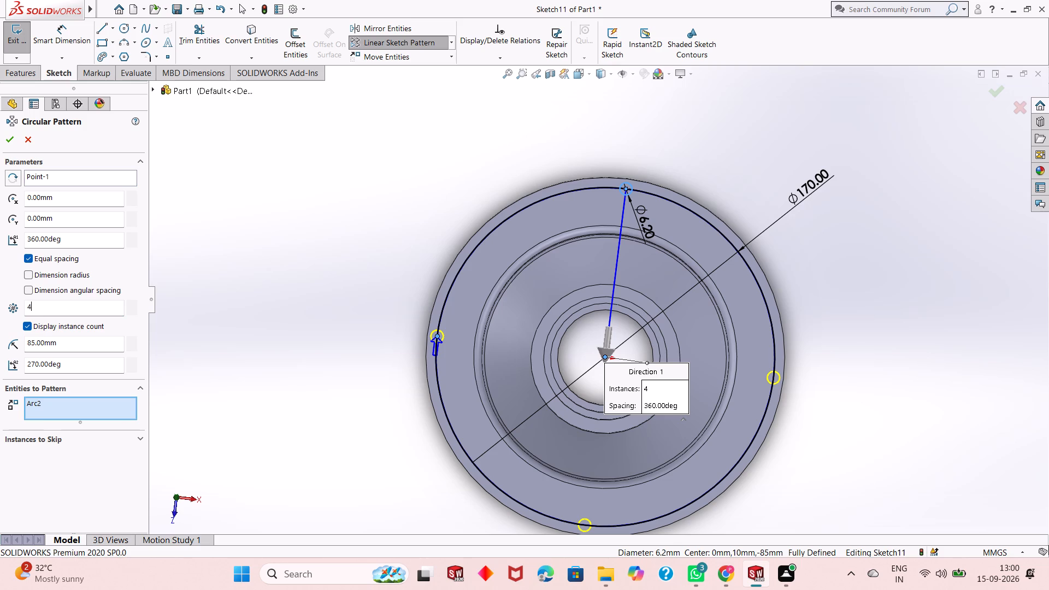
double_click(58, 304)
key("8")
key("Return")
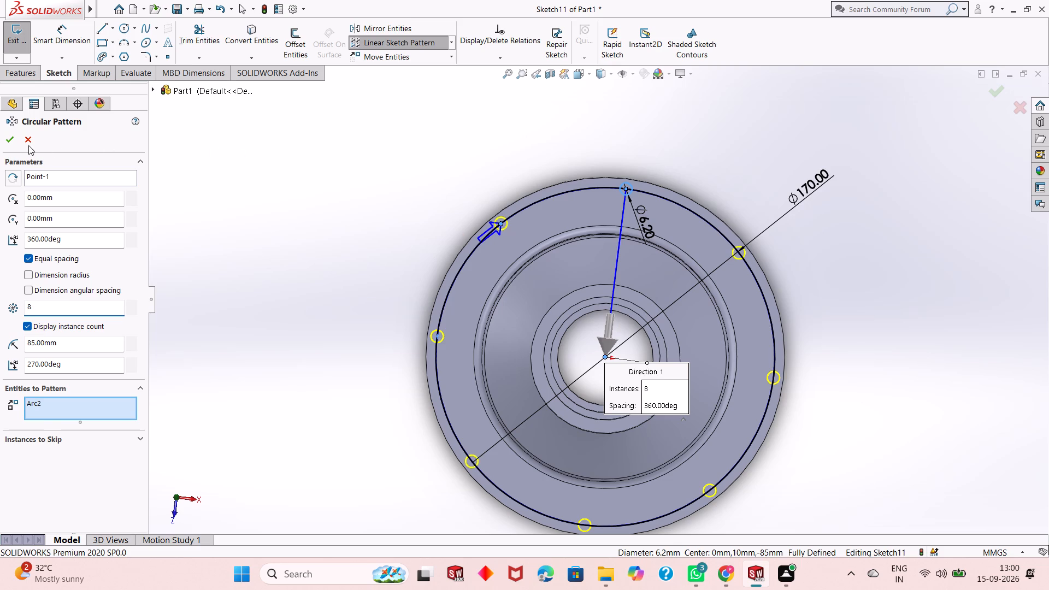
left_click(5, 145)
key("Escape")
key("Escape")
key("Escape")
Dimension the vertical distance between the centres of the upper-left and bottommost small circles, placing it outside the disc.
middle_click_drag(579, 322, 588, 264)
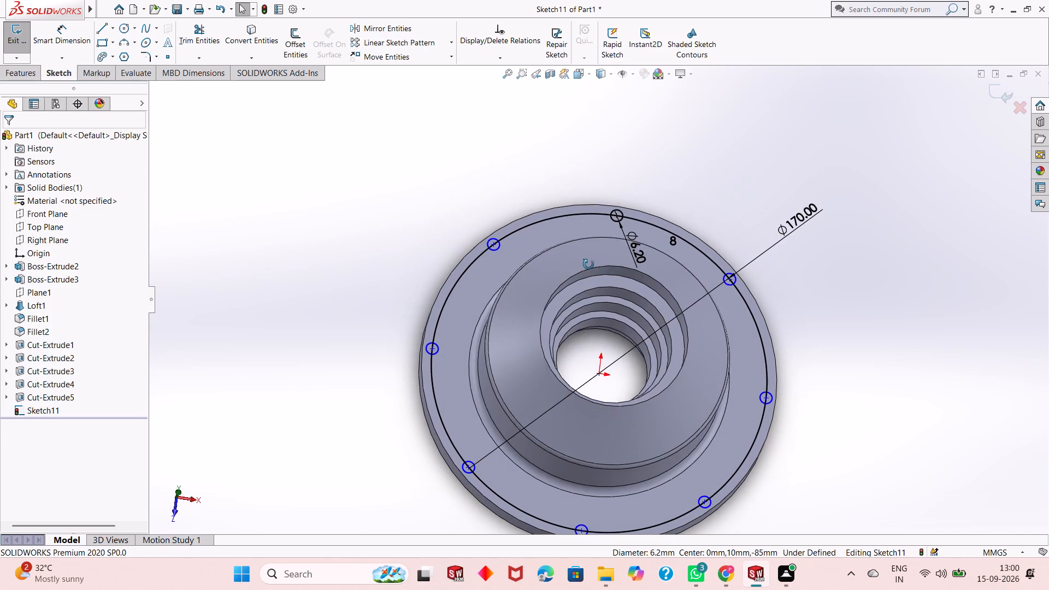
middle_click_drag(588, 264, 590, 316)
scroll(590, 316, "up", 1)
middle_click_drag(582, 241, 576, 253)
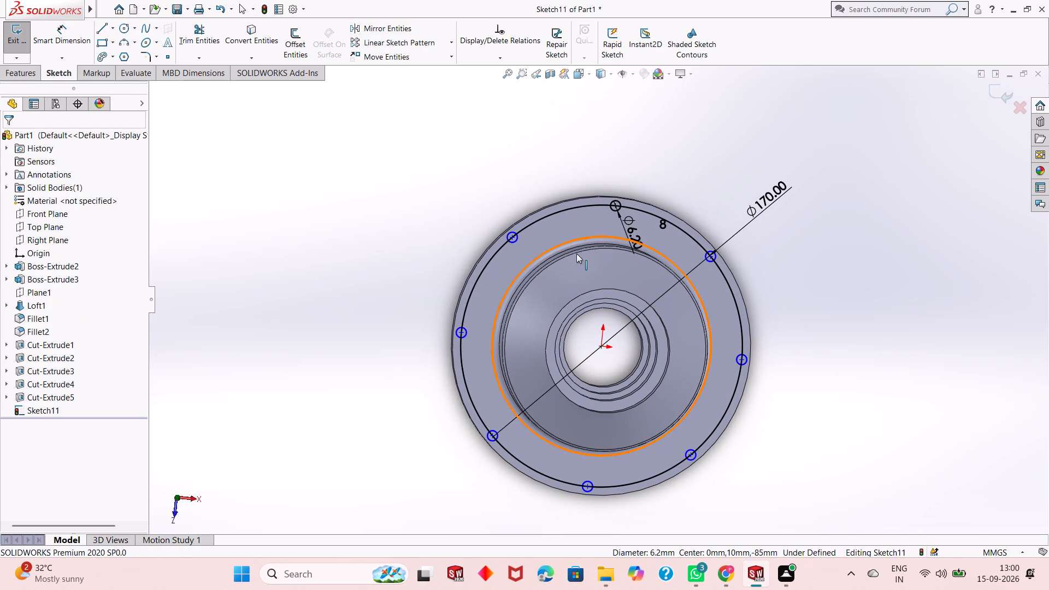
key("ctrl+8")
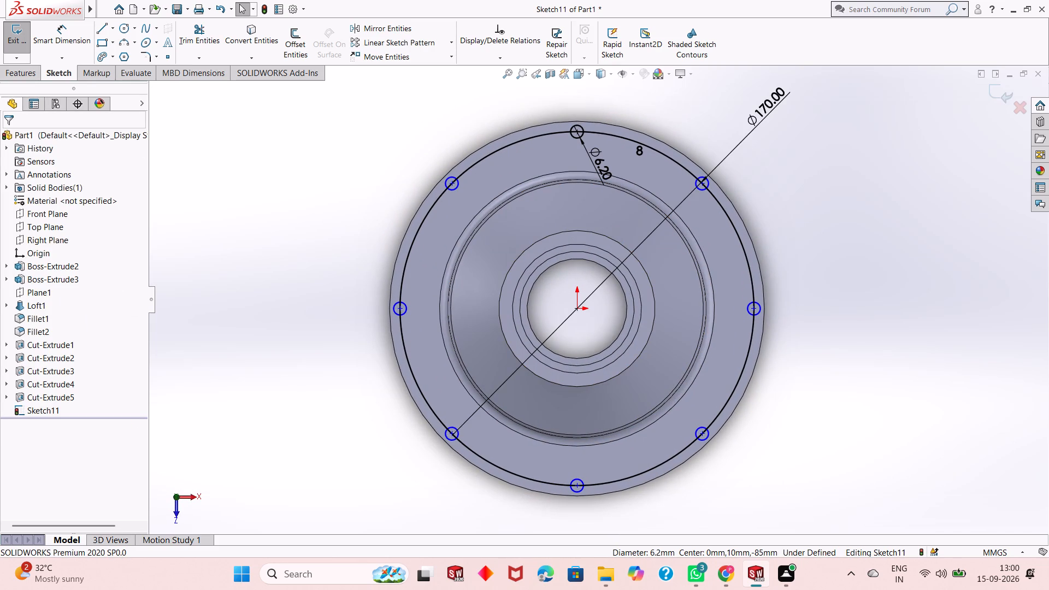
left_click(64, 39)
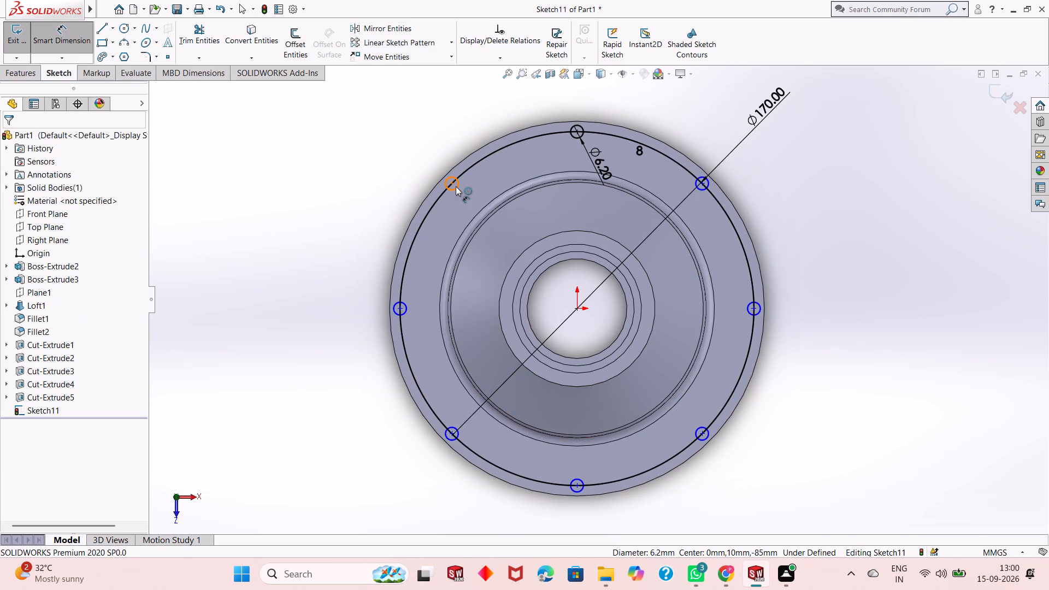
left_click(454, 185)
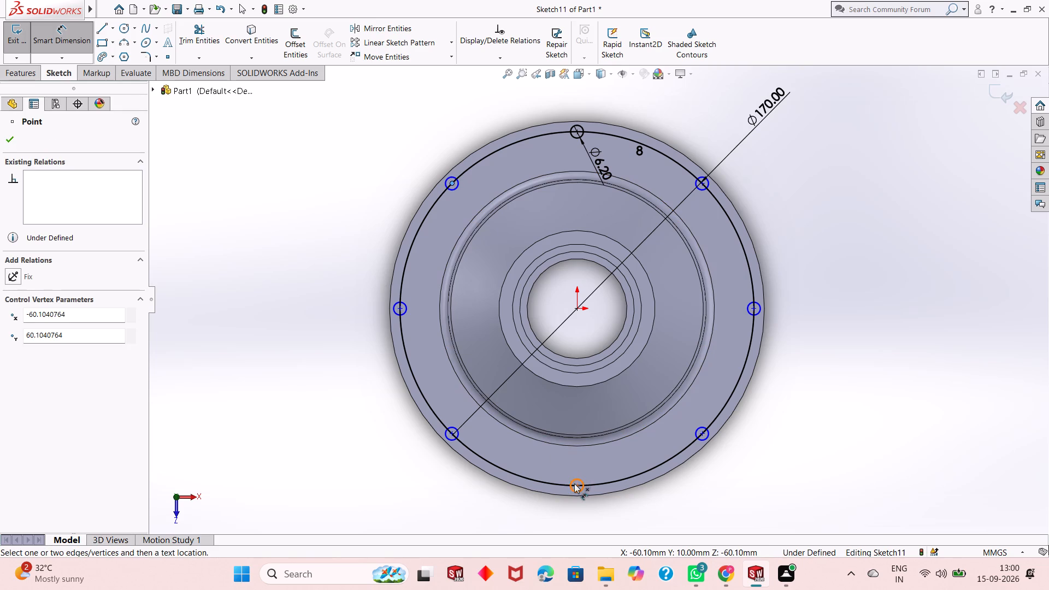
left_click(576, 485)
left_click(308, 381)
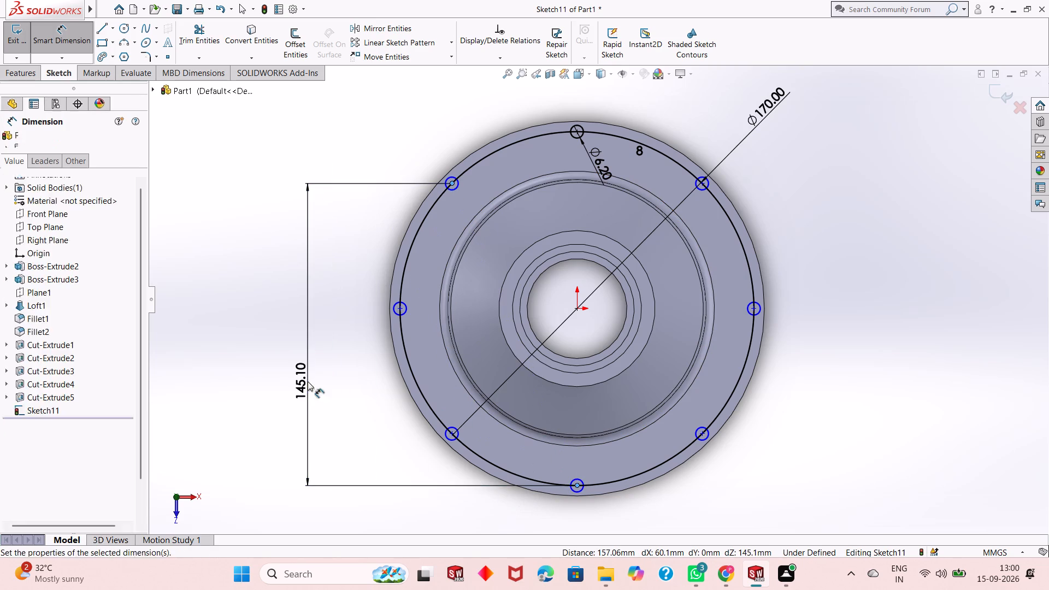
left_click(258, 365)
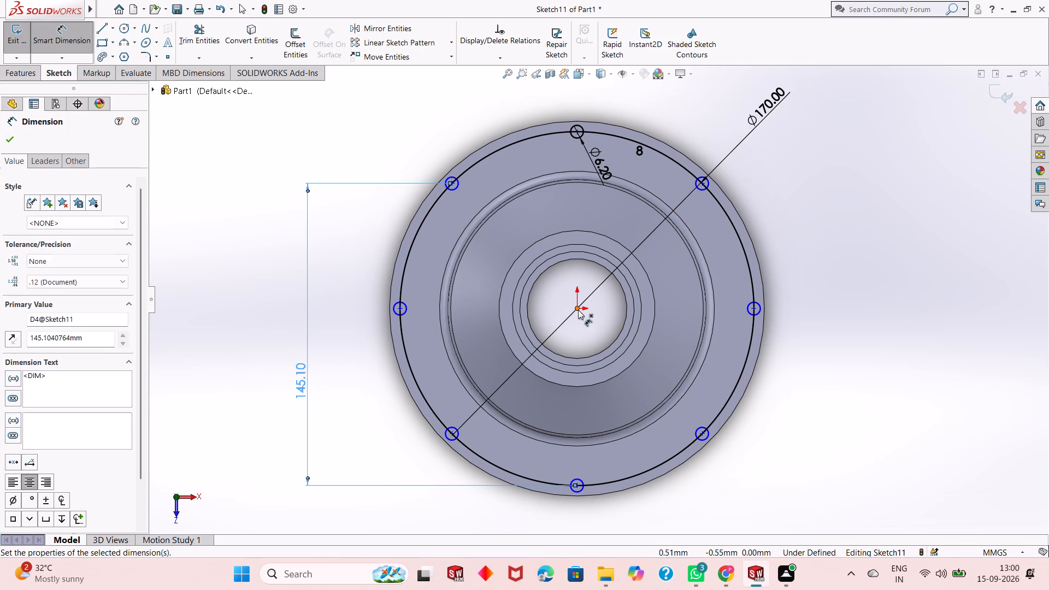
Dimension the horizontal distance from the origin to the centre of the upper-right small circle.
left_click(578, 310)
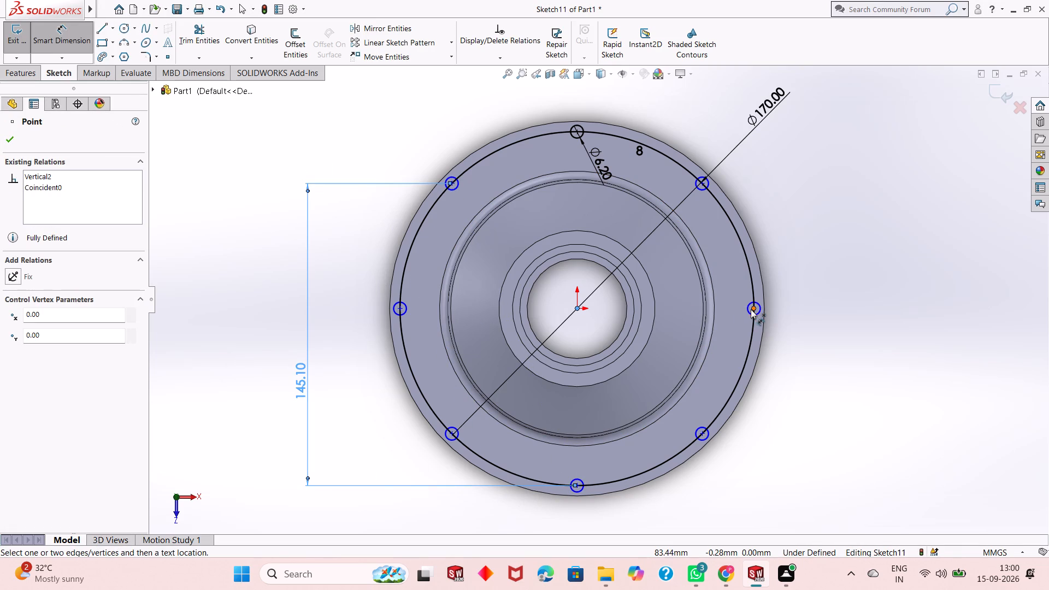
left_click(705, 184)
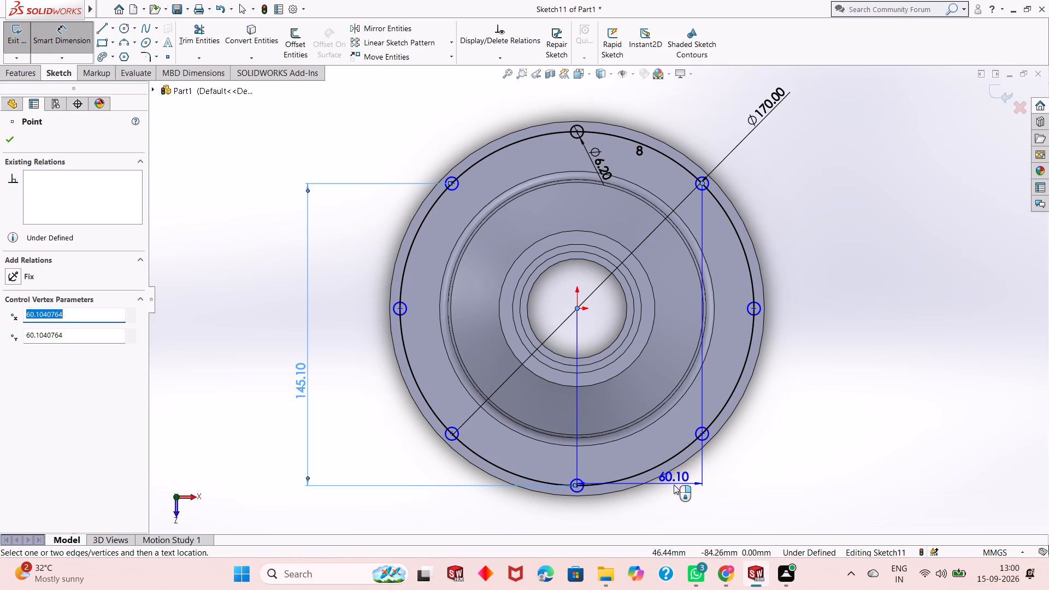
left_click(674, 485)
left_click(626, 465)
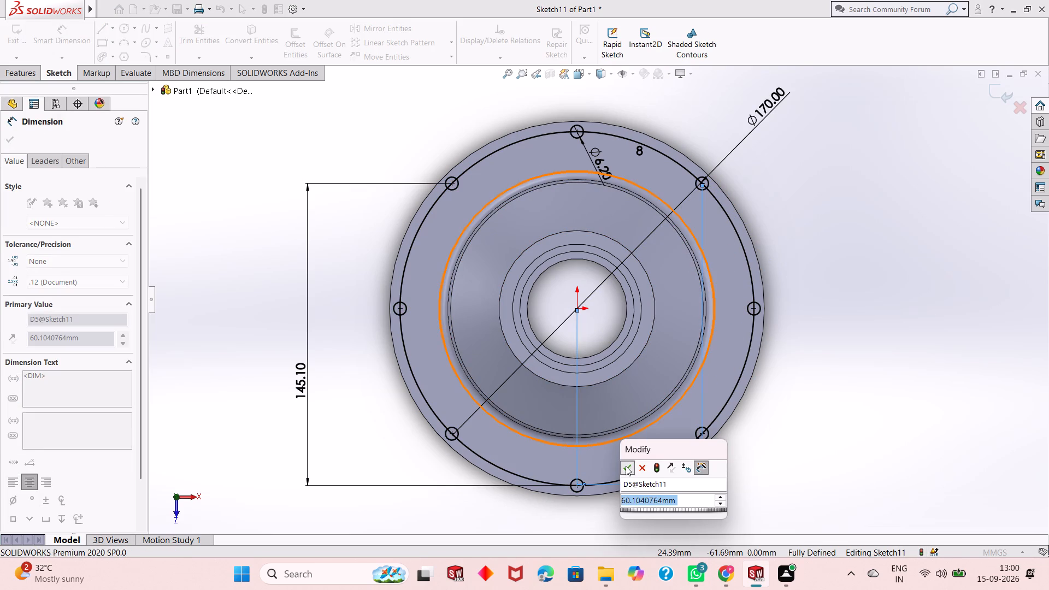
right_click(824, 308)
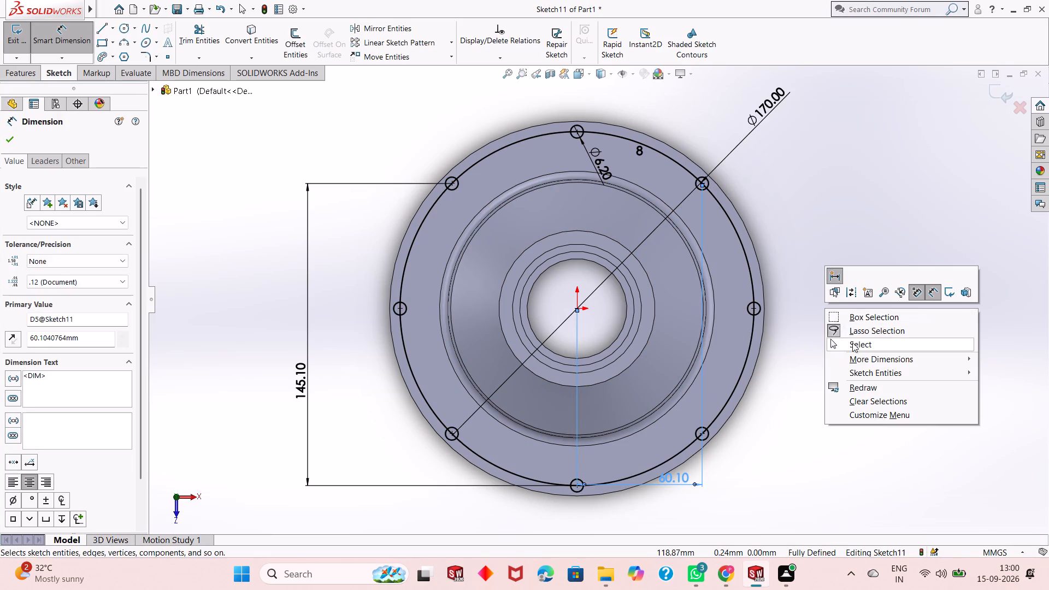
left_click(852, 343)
Examine the eight patterned circles on the disc face close up and from several angles.
middle_click_drag(692, 436, 722, 319)
scroll(602, 312, "down", 4)
scroll(535, 332, "up", 4)
scroll(417, 352, "down", 4)
middle_click_drag(450, 217, 444, 292)
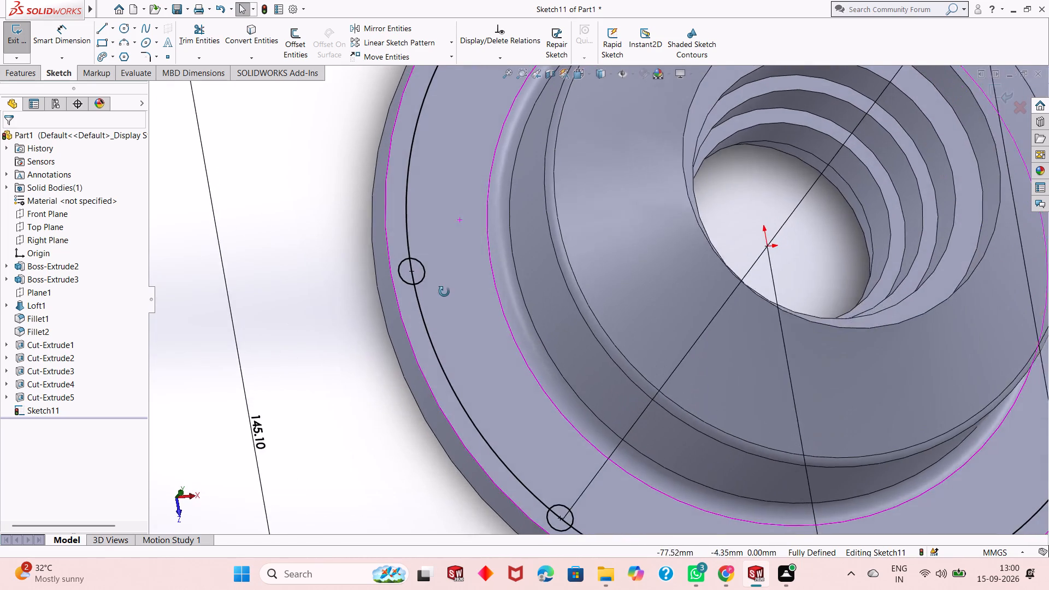
middle_click_drag(444, 292, 443, 294)
scroll(446, 257, "down", 4)
scroll(463, 360, "down", 6)
scroll(459, 329, "up", 7)
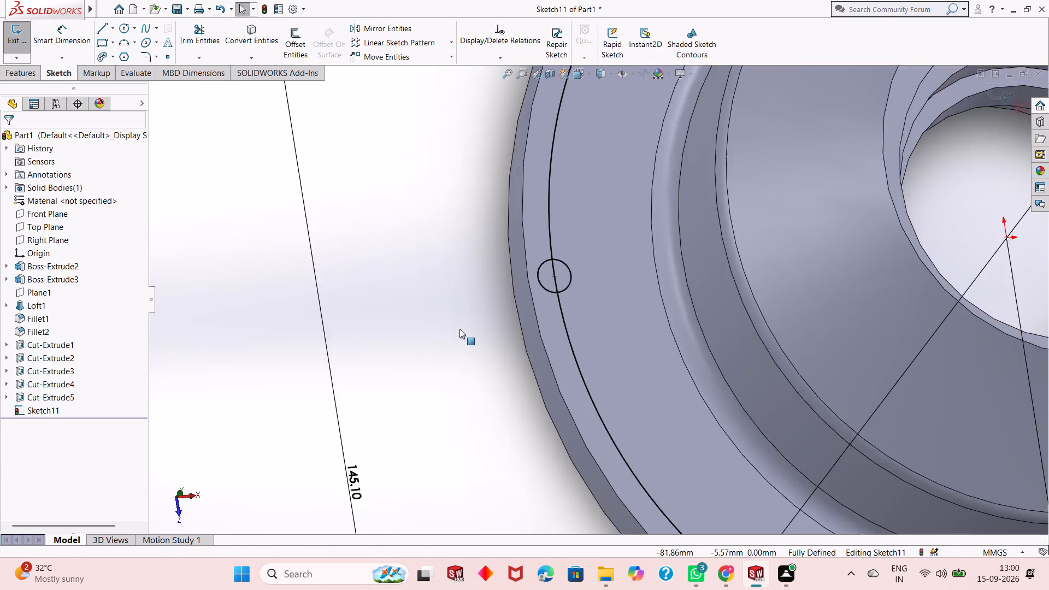
scroll(459, 329, "up", 9)
scroll(806, 223, "down", 3)
scroll(665, 265, "up", 3)
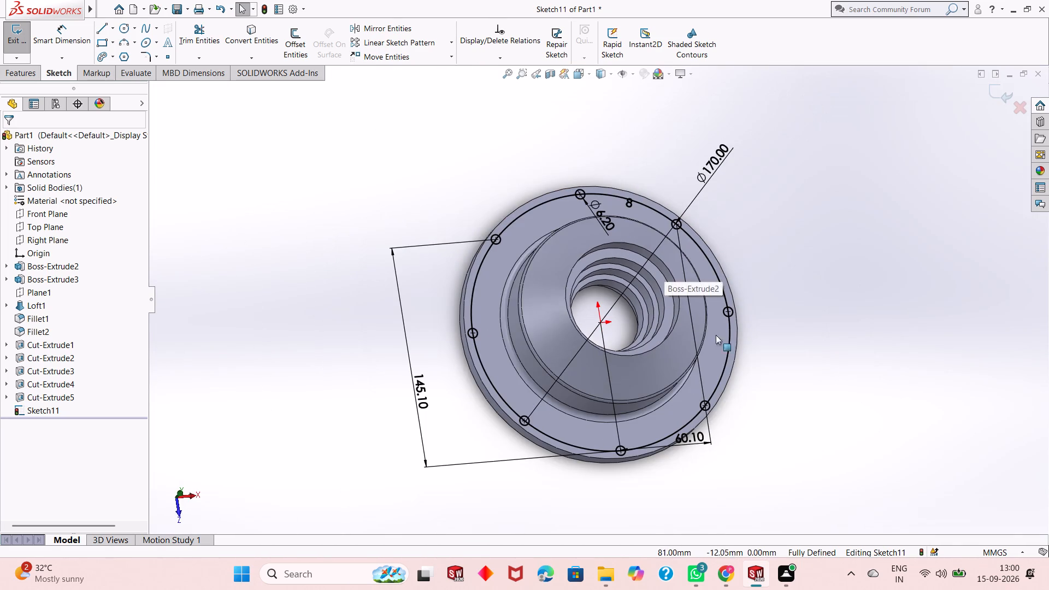
middle_click_drag(674, 346, 669, 351)
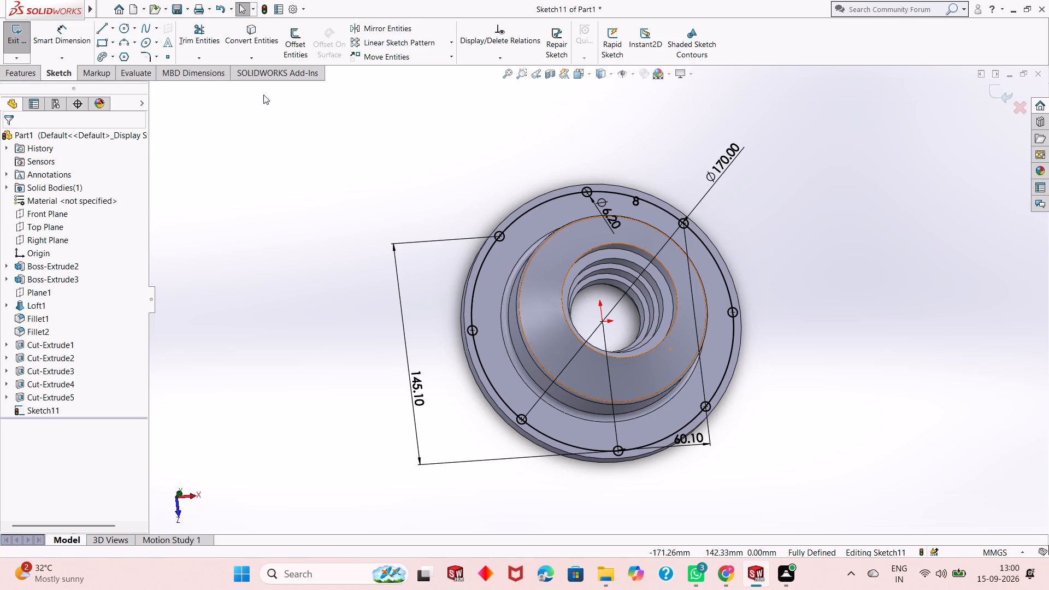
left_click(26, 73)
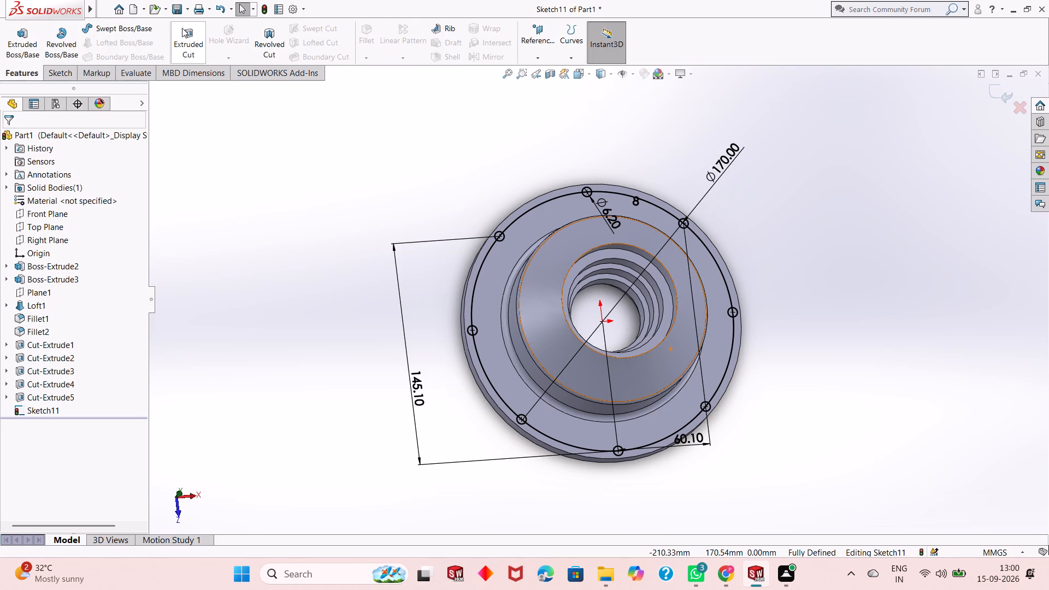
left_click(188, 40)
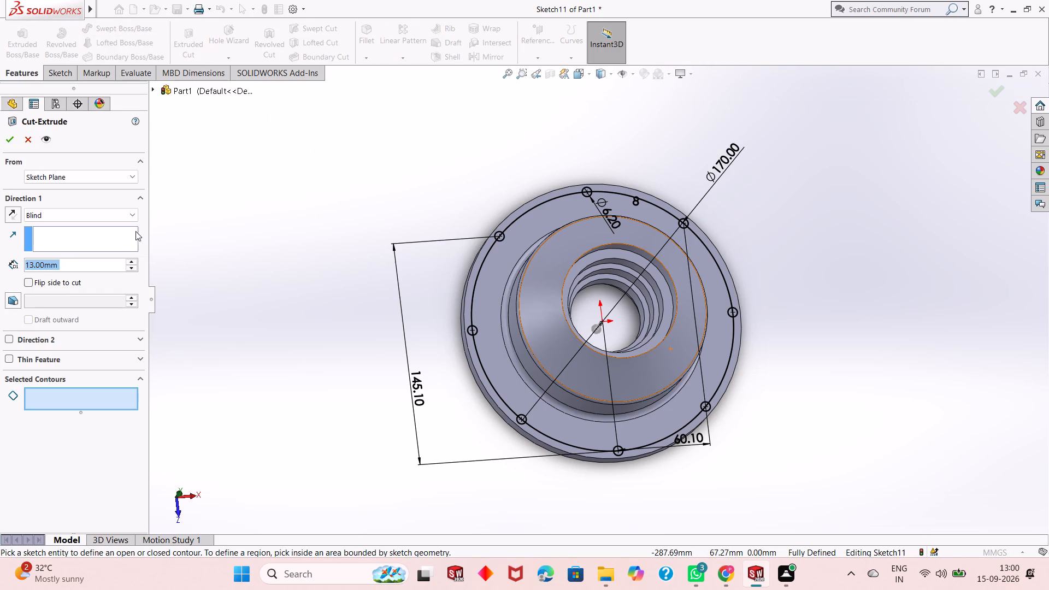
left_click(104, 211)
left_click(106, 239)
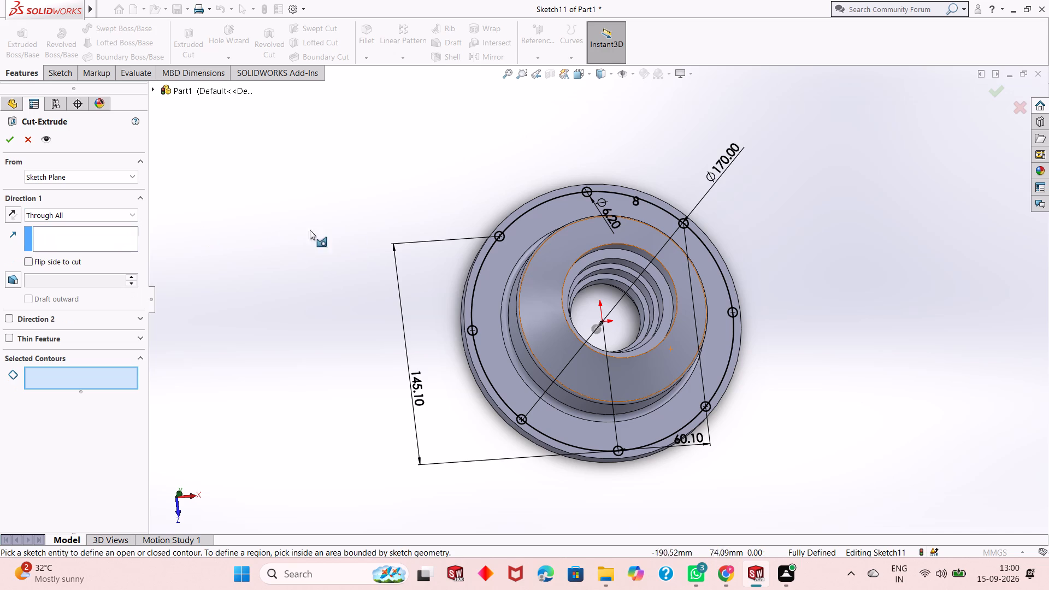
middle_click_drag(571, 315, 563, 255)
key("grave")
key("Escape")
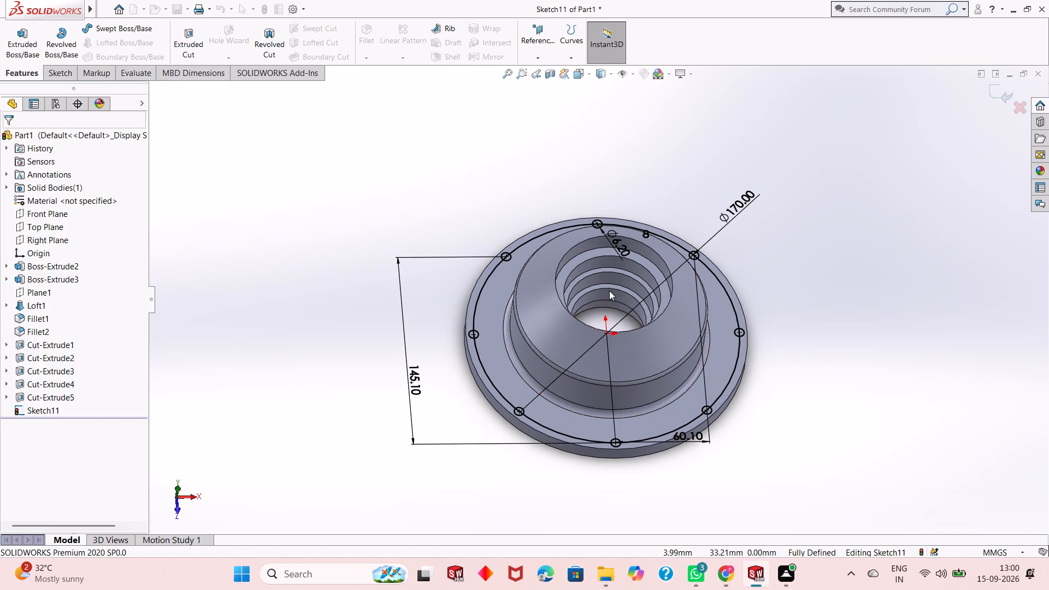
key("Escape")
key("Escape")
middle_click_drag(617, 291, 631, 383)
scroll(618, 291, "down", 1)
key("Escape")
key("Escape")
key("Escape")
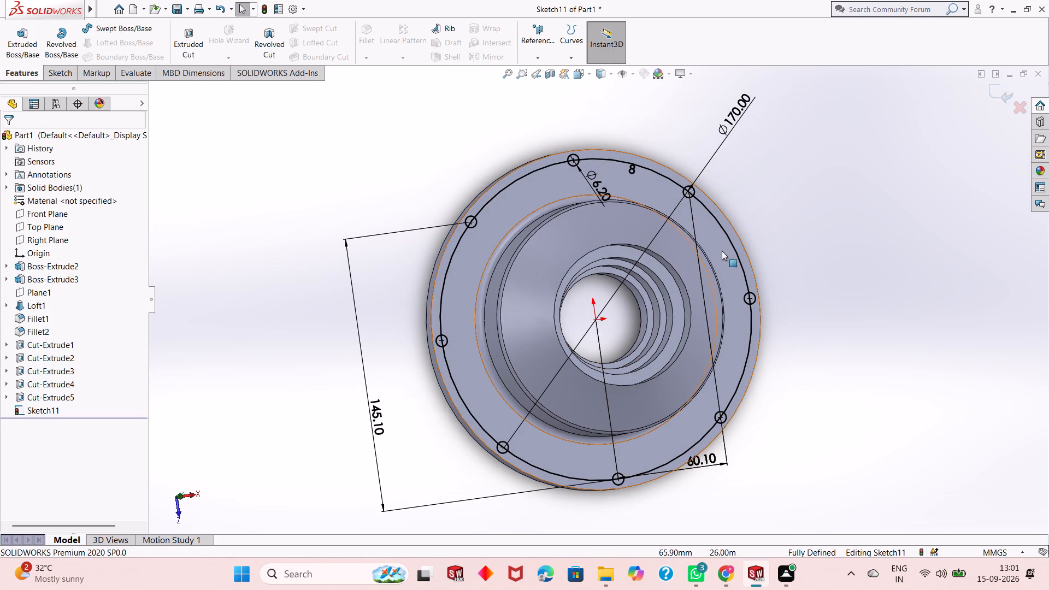
Delete the 170 mm sketch circle running through the eight small circles, along with its associated dimensions.
key("Left")
key("Left")
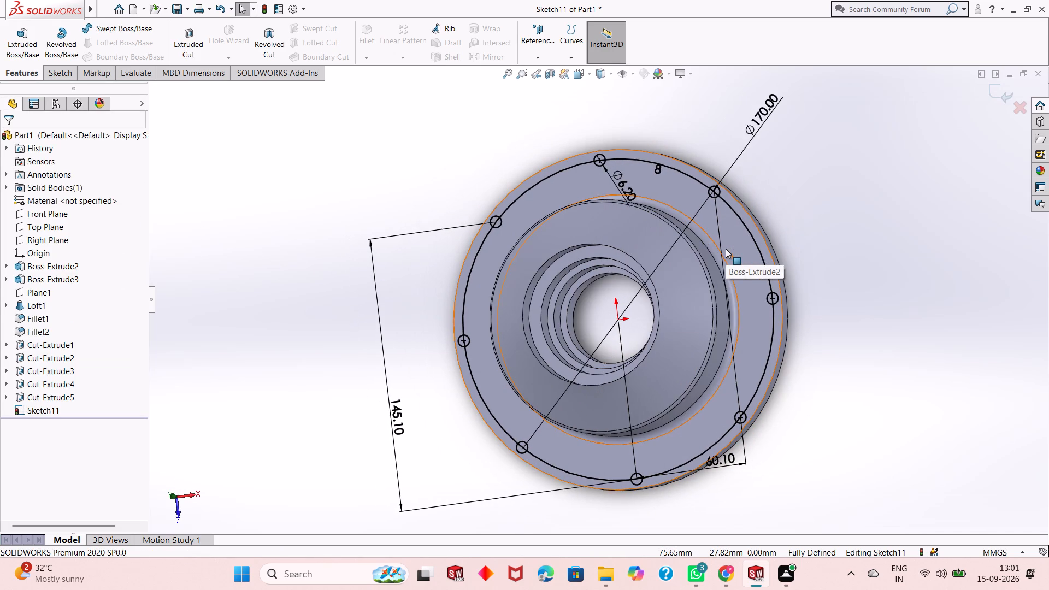
key("ctrl+8")
scroll(759, 182, "down", 3)
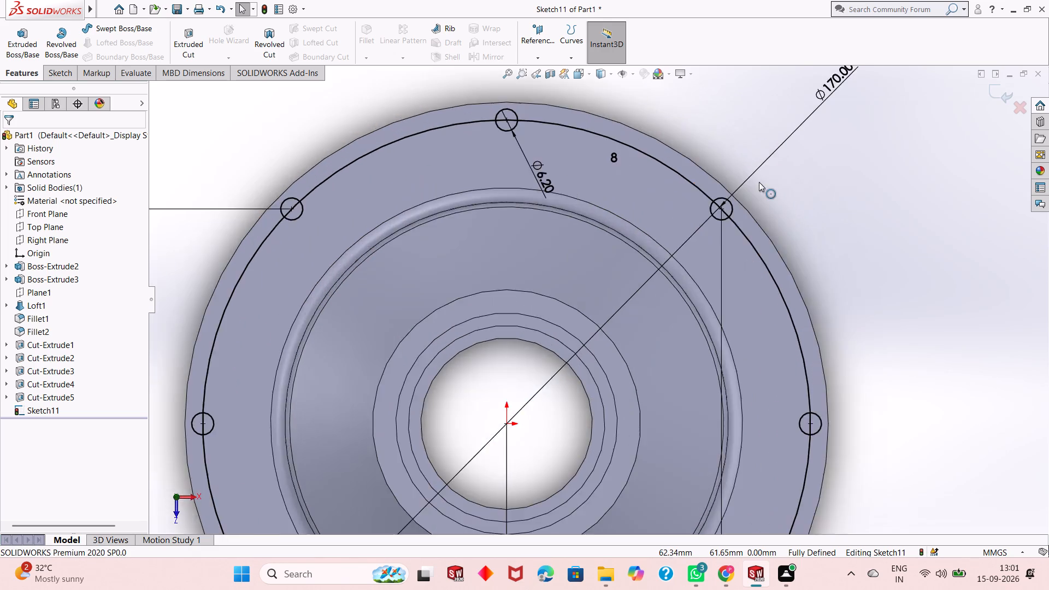
scroll(759, 182, "down", 5)
scroll(585, 267, "up", 3)
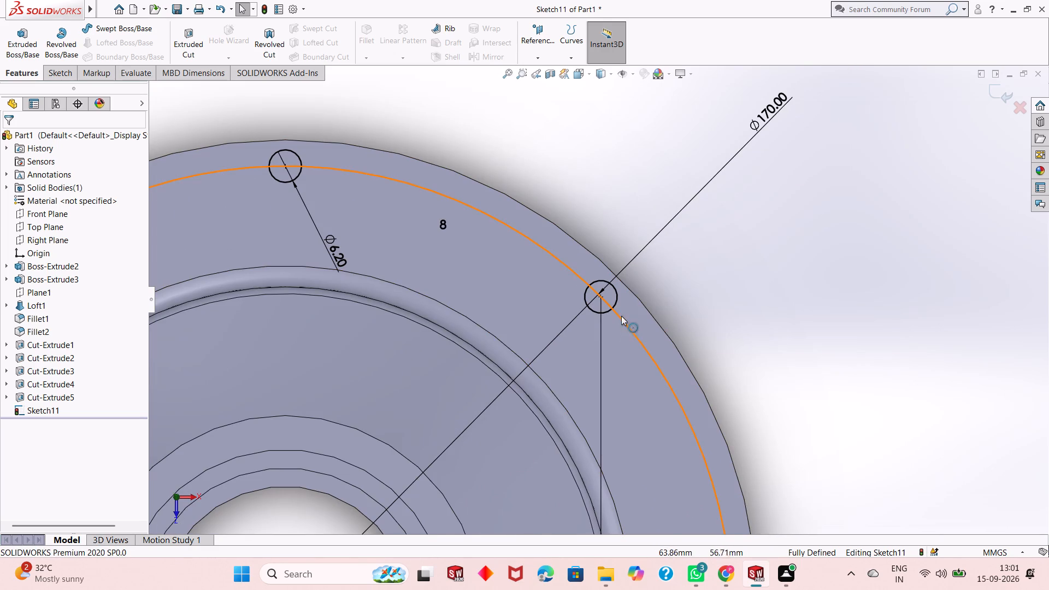
left_click(629, 329)
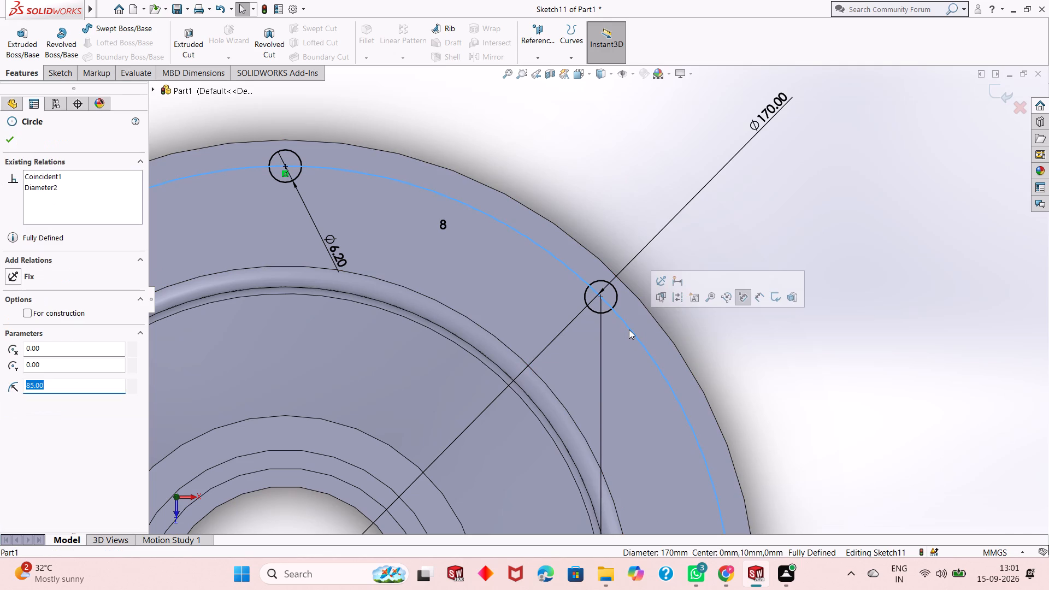
key("Delete")
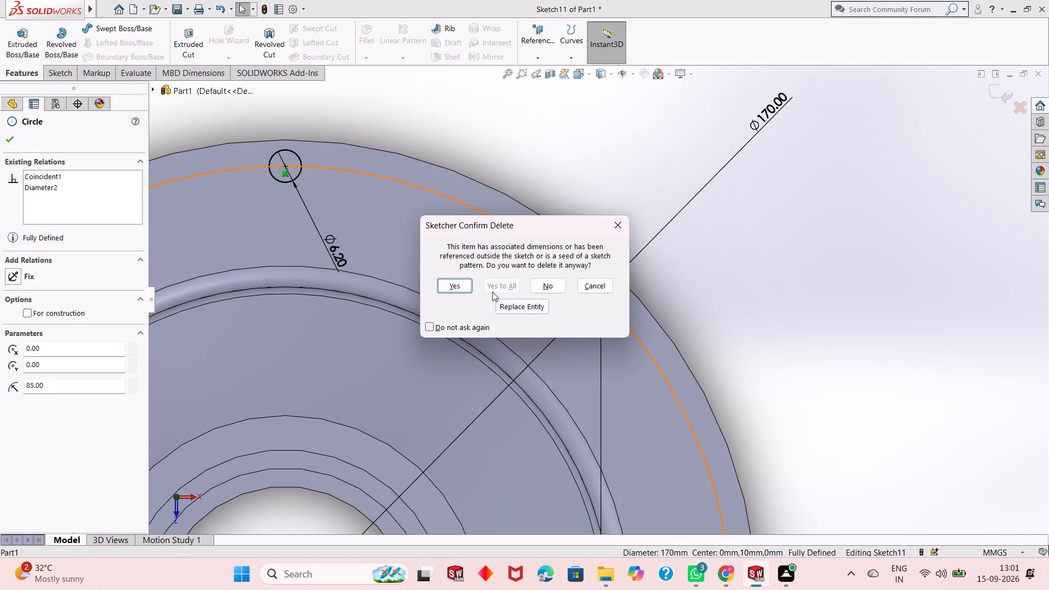
left_click(467, 287)
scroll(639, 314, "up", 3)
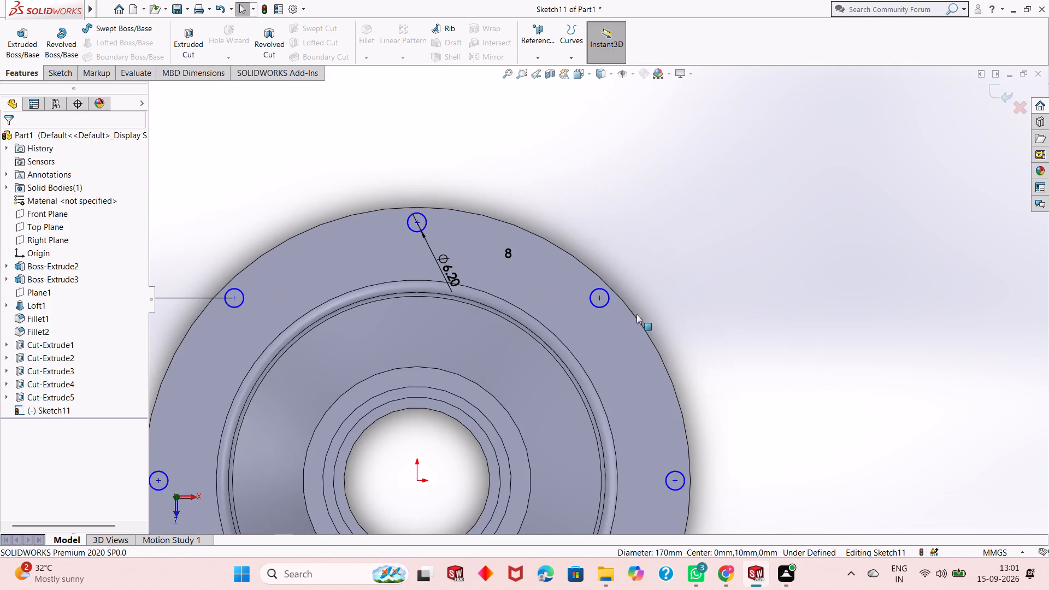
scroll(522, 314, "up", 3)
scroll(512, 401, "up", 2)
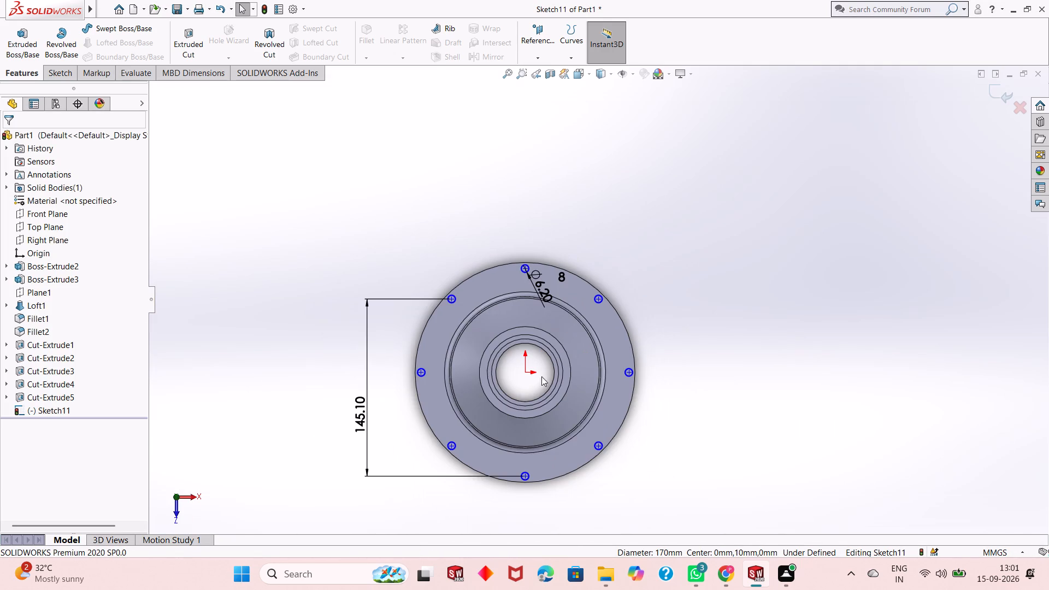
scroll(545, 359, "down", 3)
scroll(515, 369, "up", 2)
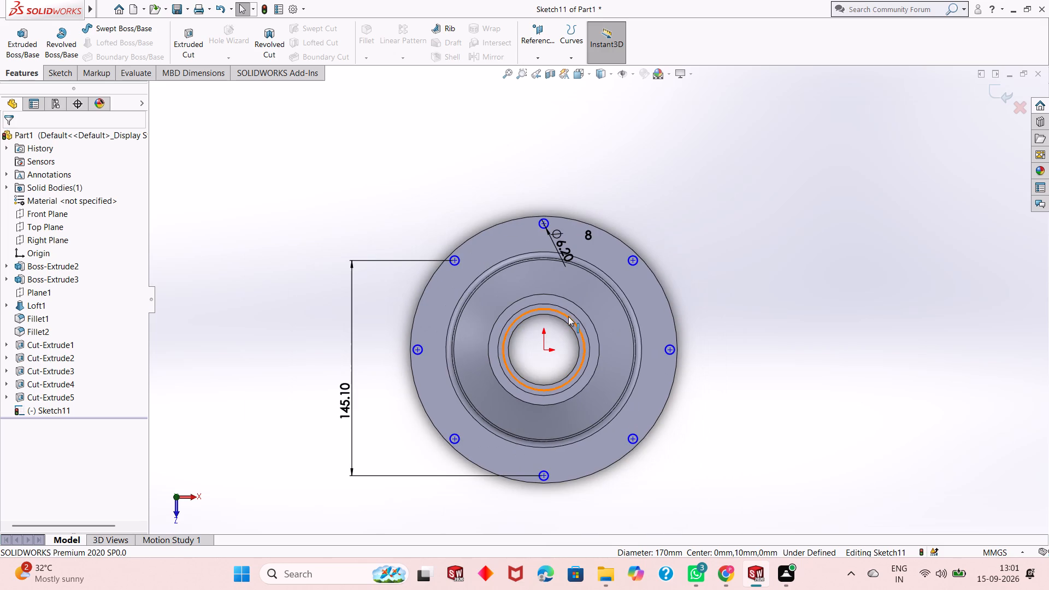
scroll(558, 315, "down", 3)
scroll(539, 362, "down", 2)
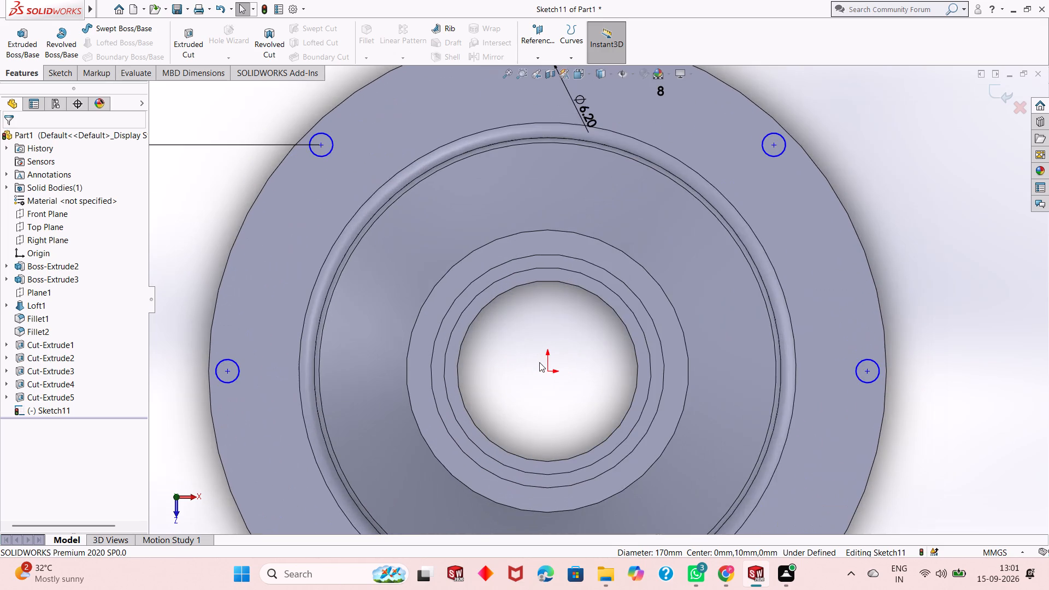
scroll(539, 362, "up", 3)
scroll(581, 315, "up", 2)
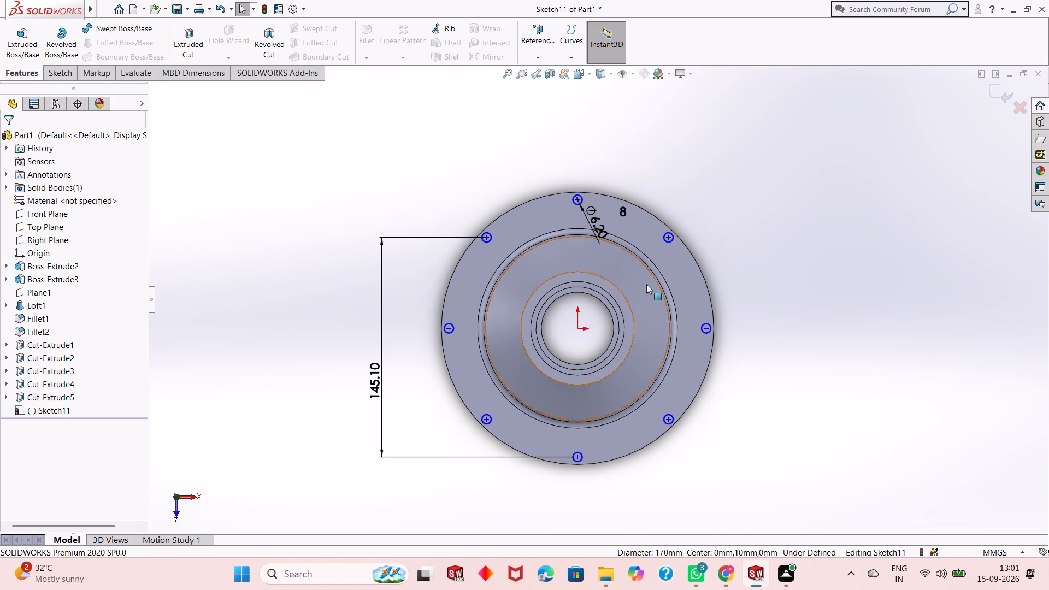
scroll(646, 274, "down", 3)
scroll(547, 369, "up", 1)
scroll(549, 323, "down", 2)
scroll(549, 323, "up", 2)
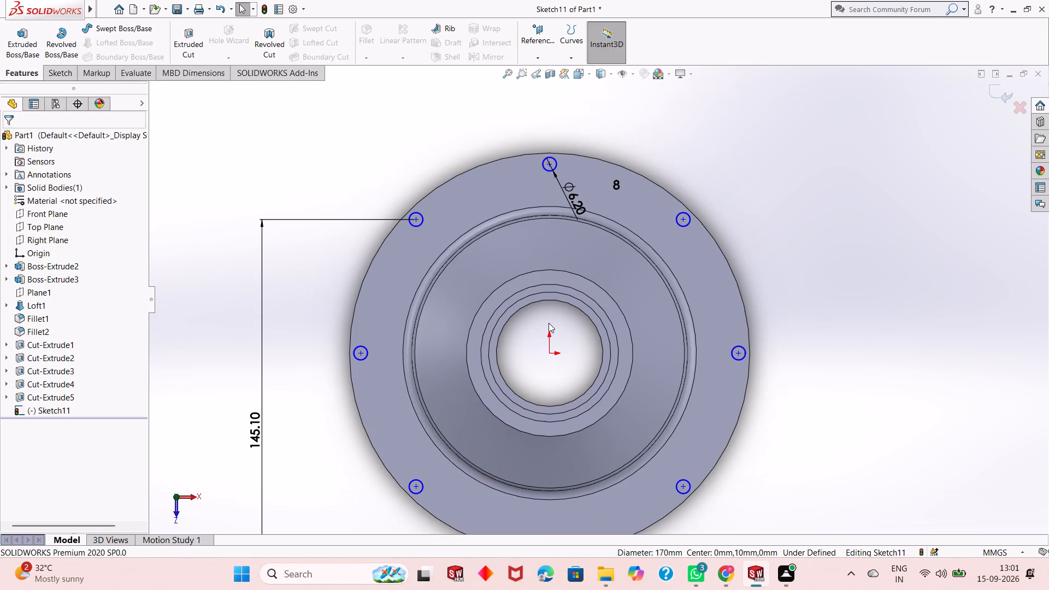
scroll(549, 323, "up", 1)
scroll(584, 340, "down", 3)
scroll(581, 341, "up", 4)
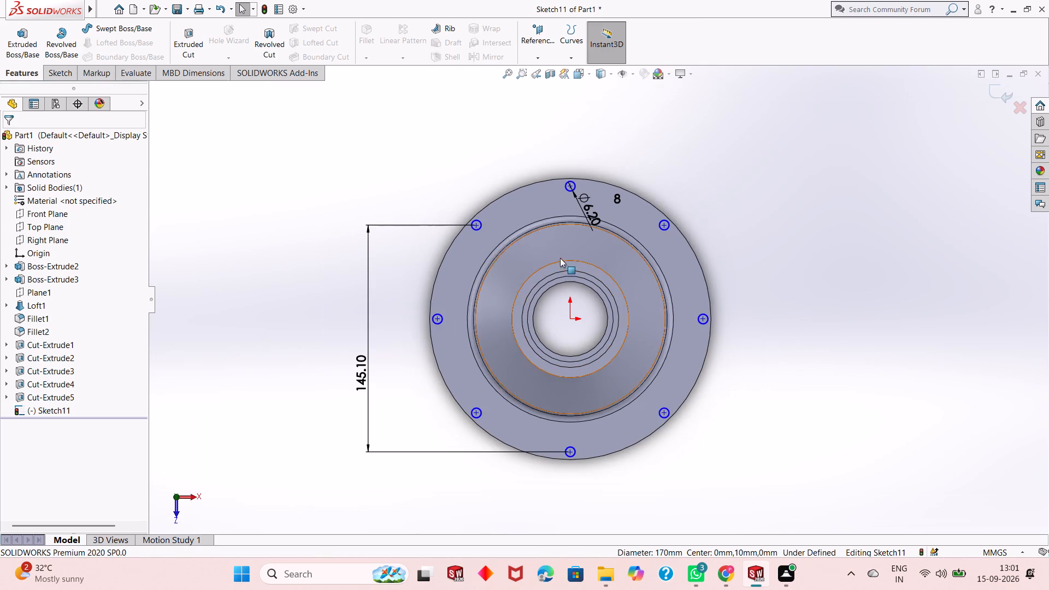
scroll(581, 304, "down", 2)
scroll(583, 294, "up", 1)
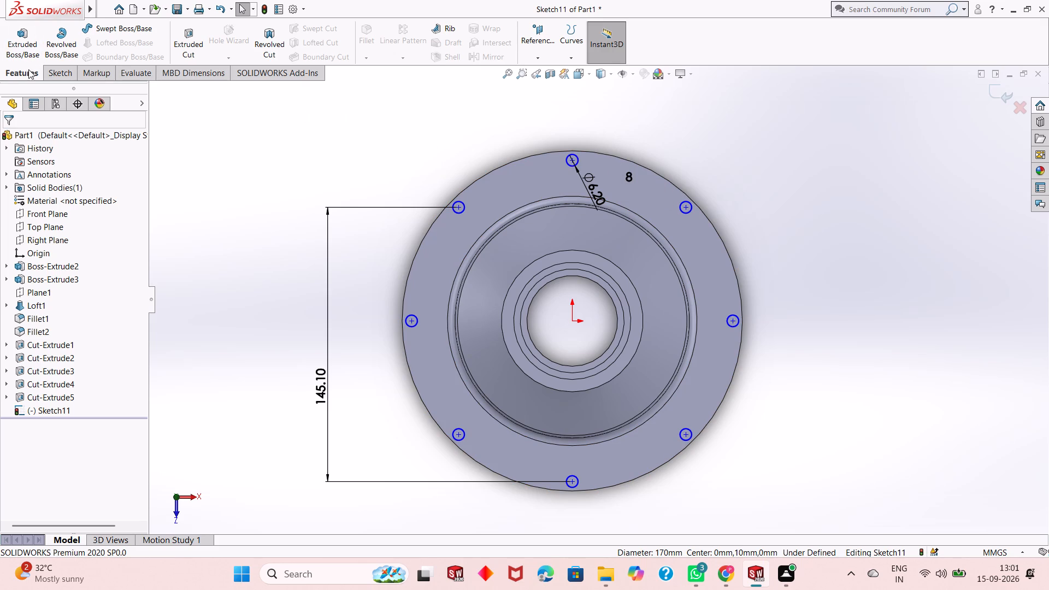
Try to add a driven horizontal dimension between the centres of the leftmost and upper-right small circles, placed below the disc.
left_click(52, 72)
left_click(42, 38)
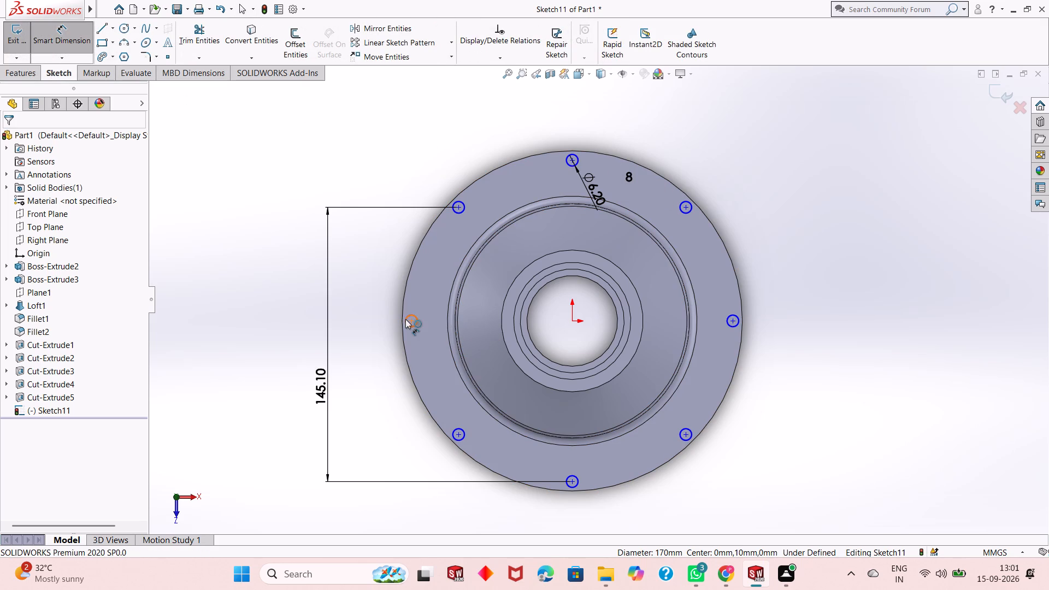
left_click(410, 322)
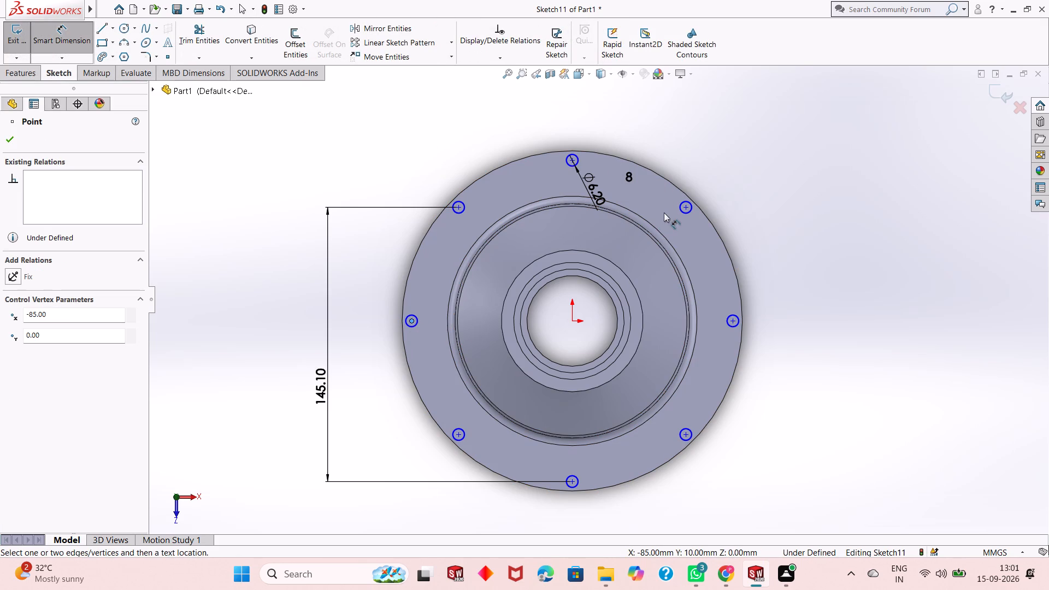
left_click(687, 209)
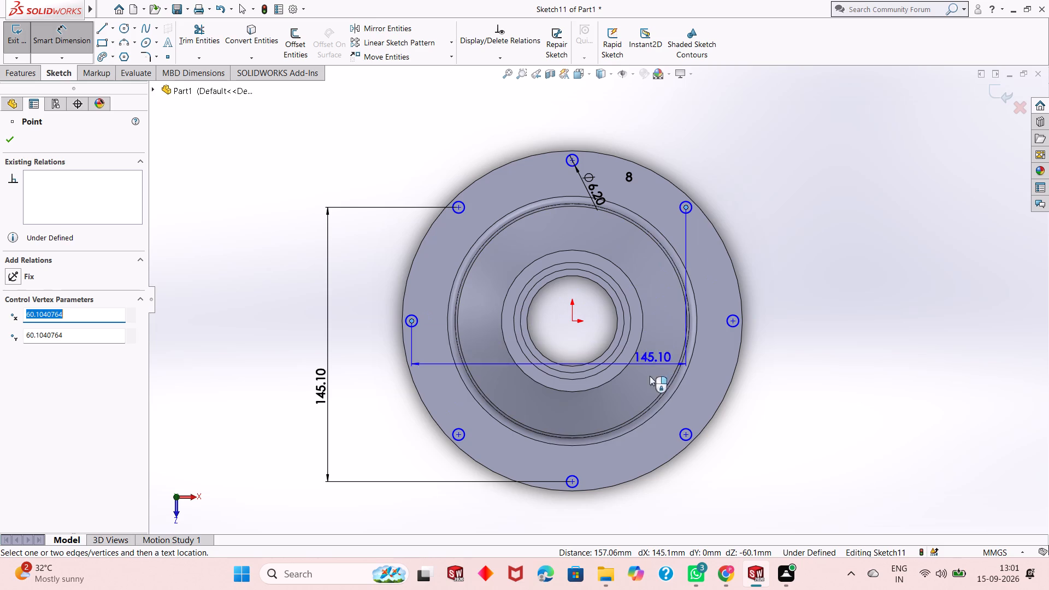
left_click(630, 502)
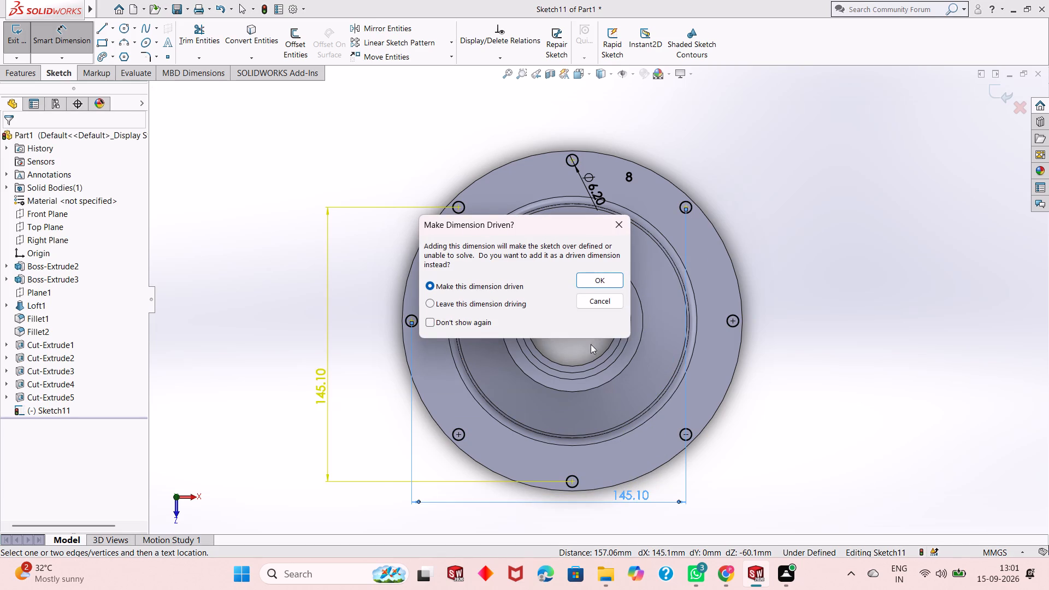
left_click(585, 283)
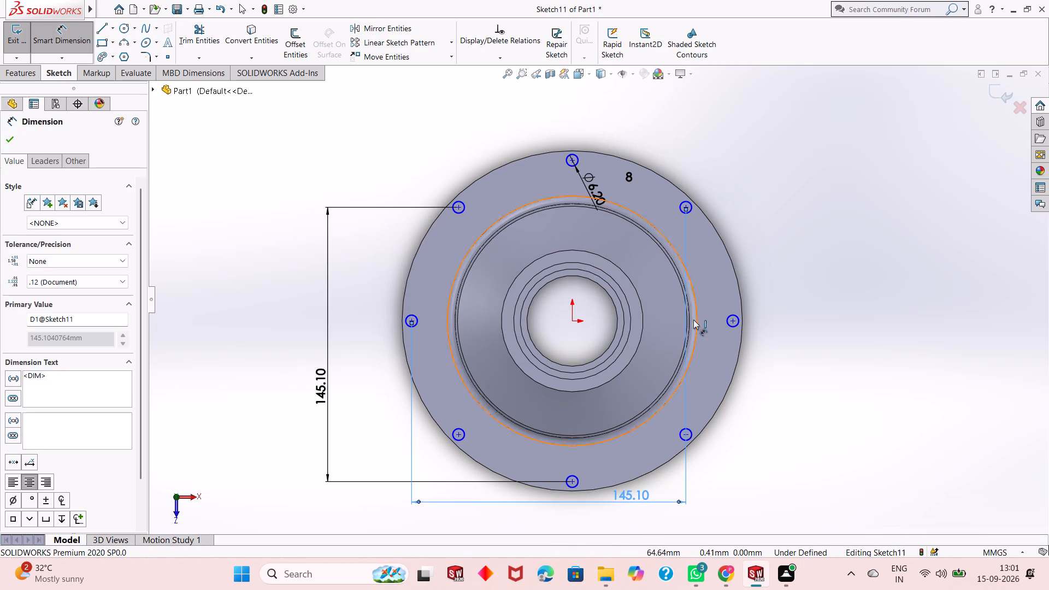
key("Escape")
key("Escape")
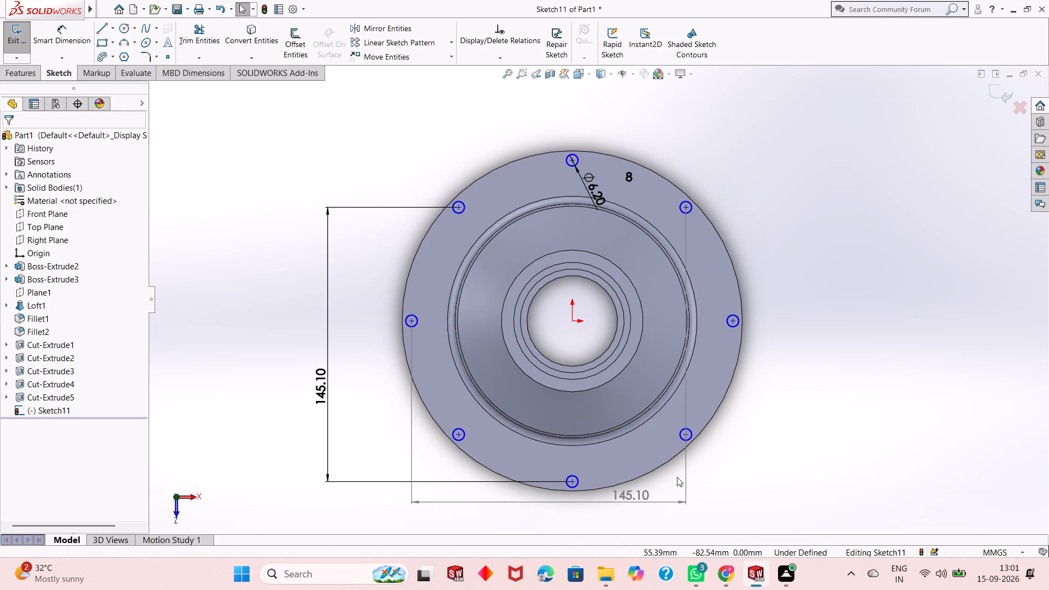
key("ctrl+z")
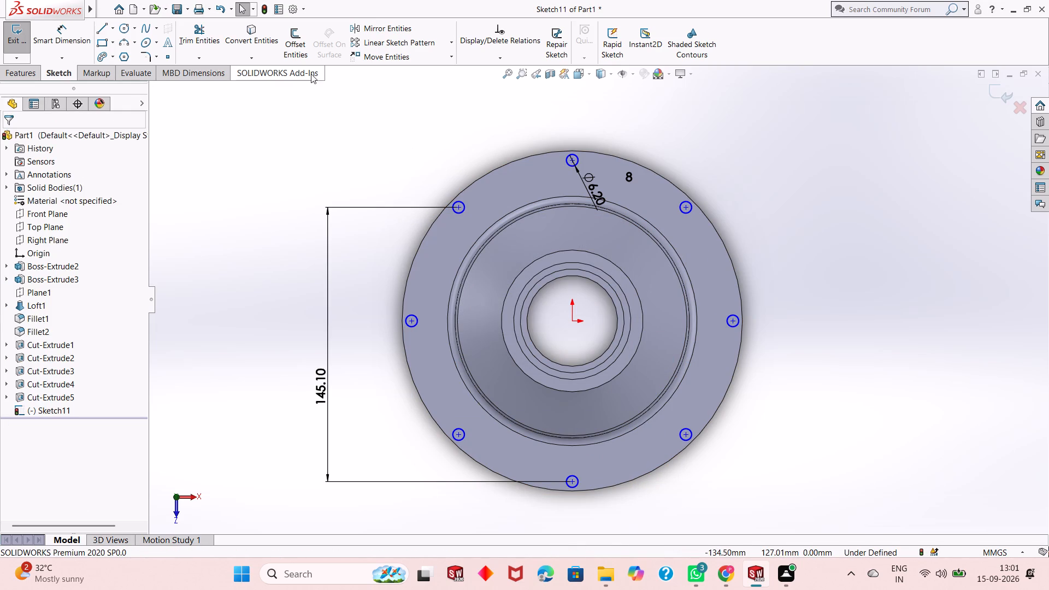
Dimension the horizontal distance from the origin to the centre of the upper-right small circle.
left_click(60, 46)
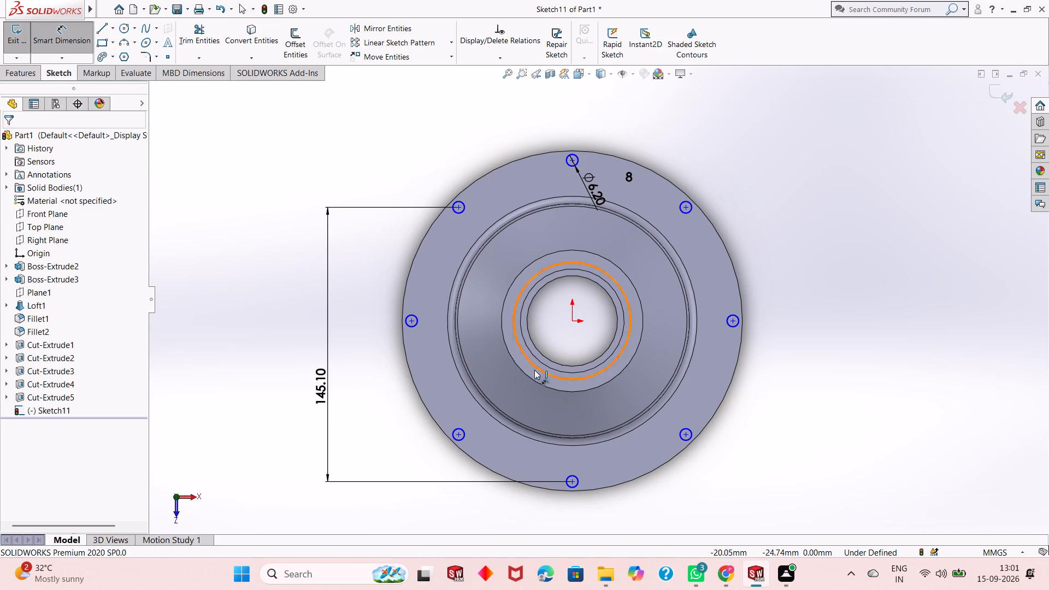
left_click(571, 324)
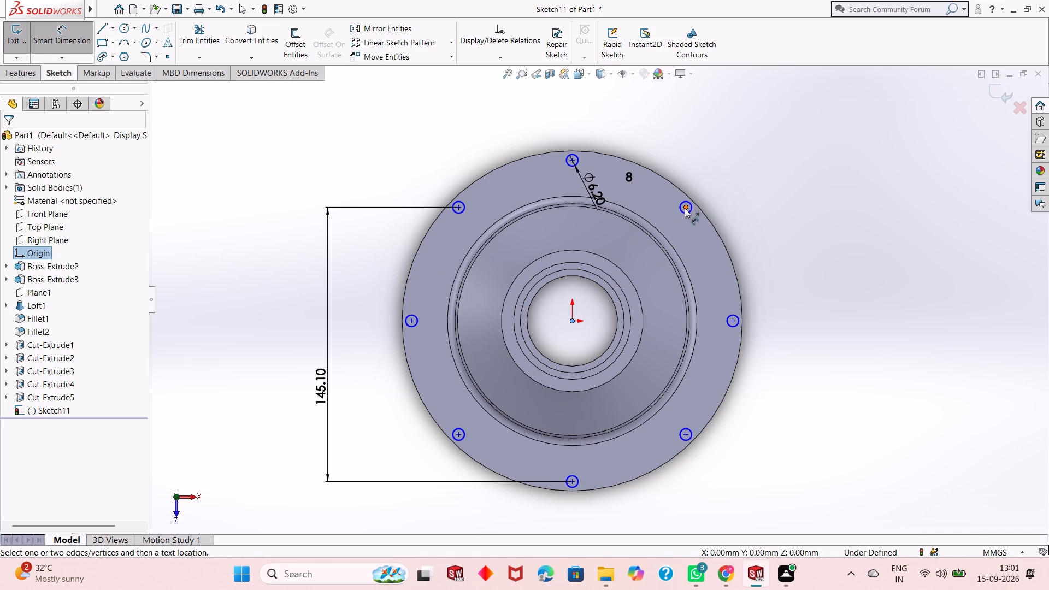
left_click(685, 208)
left_click(663, 389)
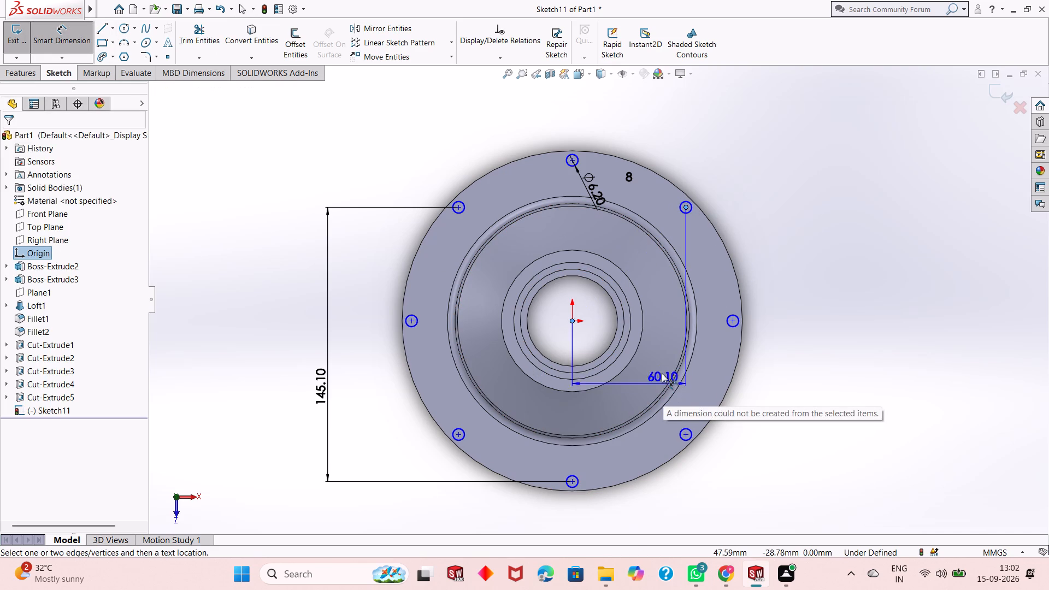
left_click(659, 357)
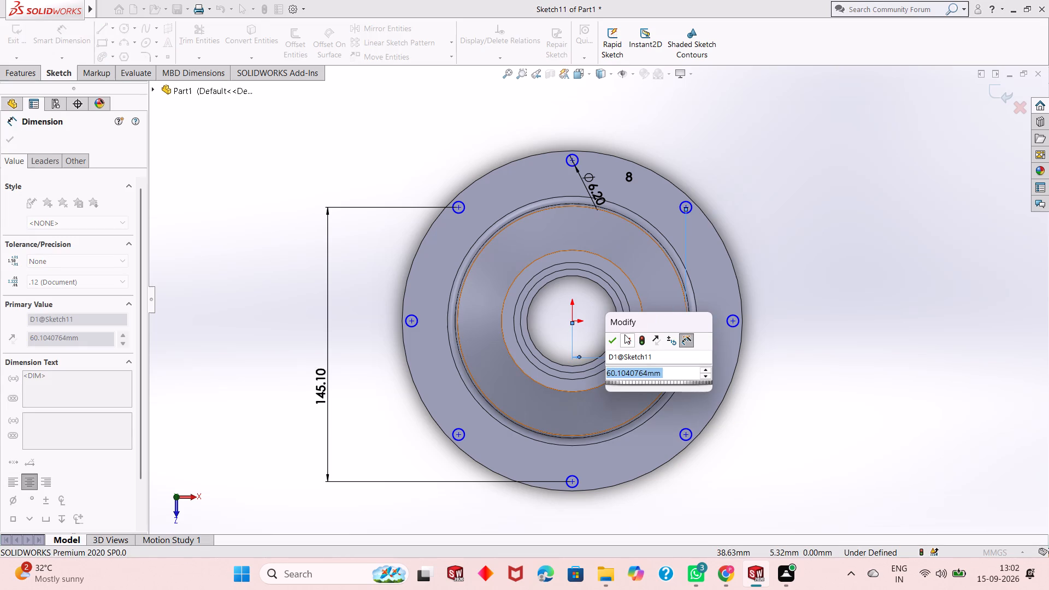
left_click(614, 344)
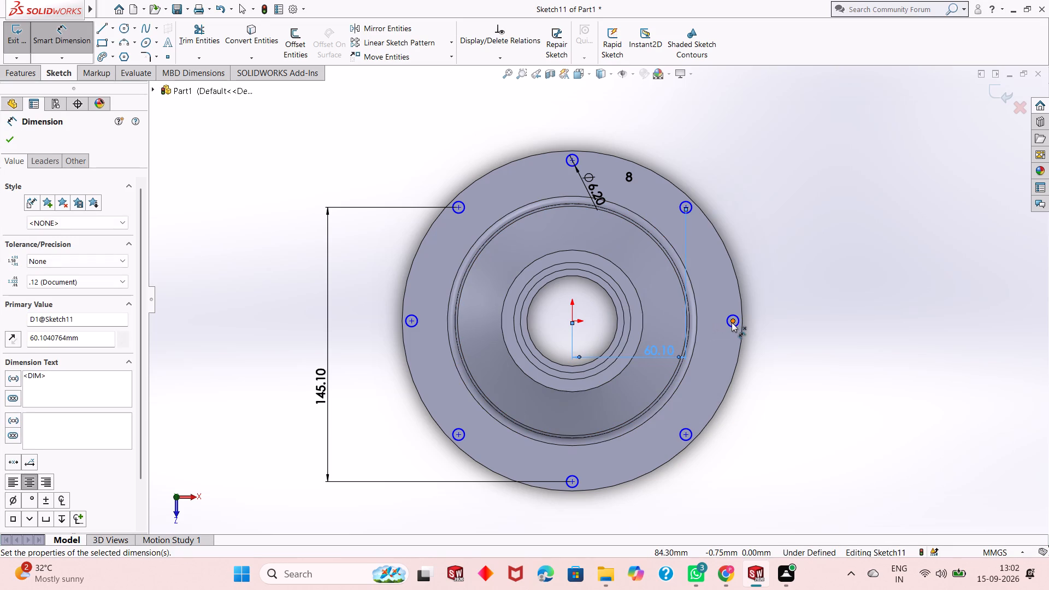
Dimension the vertical distance between the centres of the rightmost and topmost small circles, placing it outside the disc.
left_click(732, 322)
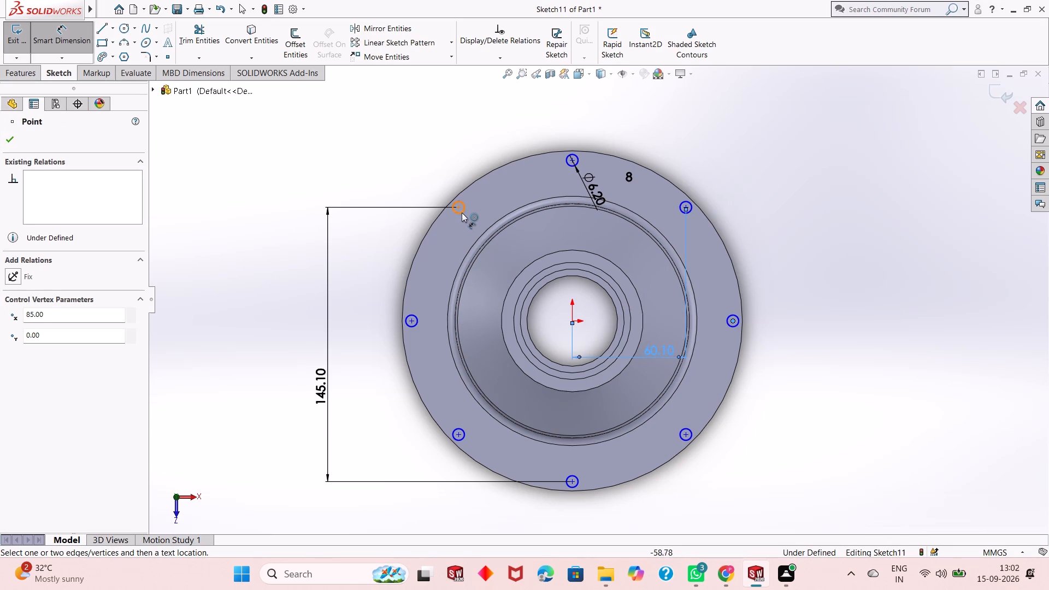
left_click(573, 162)
left_click(817, 222)
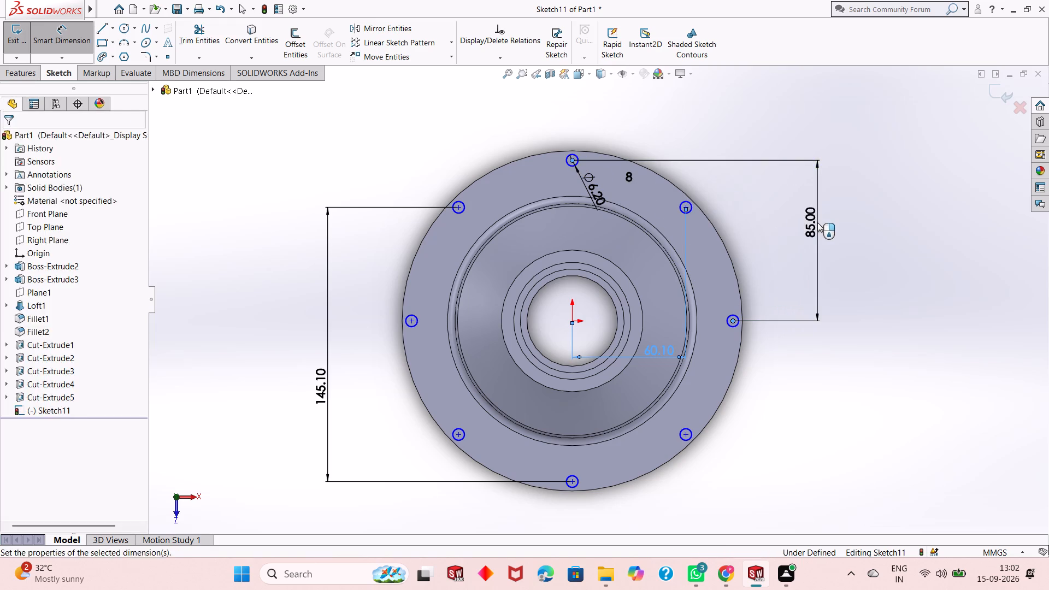
left_click(769, 206)
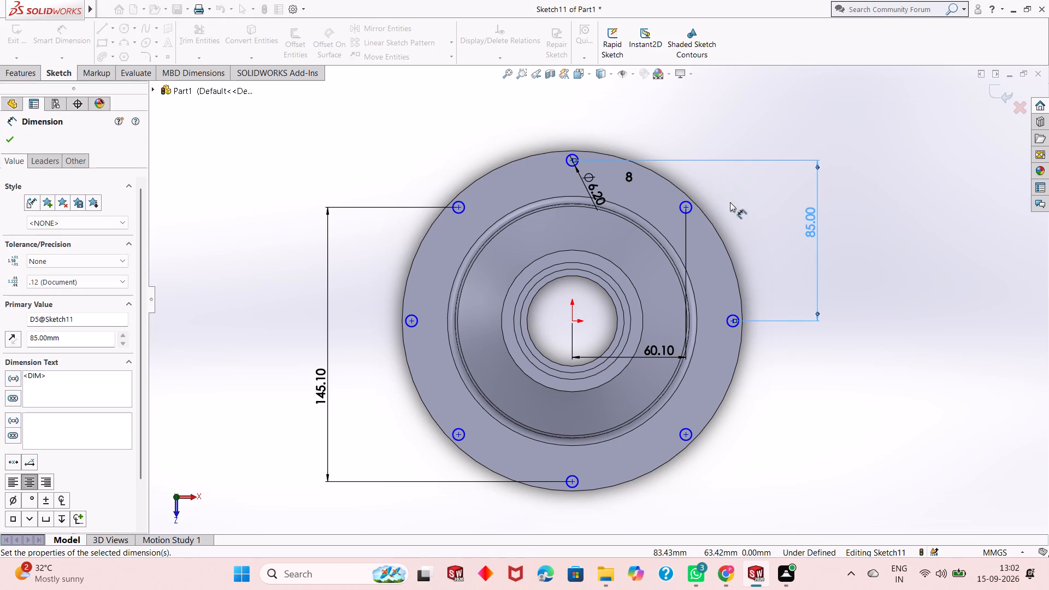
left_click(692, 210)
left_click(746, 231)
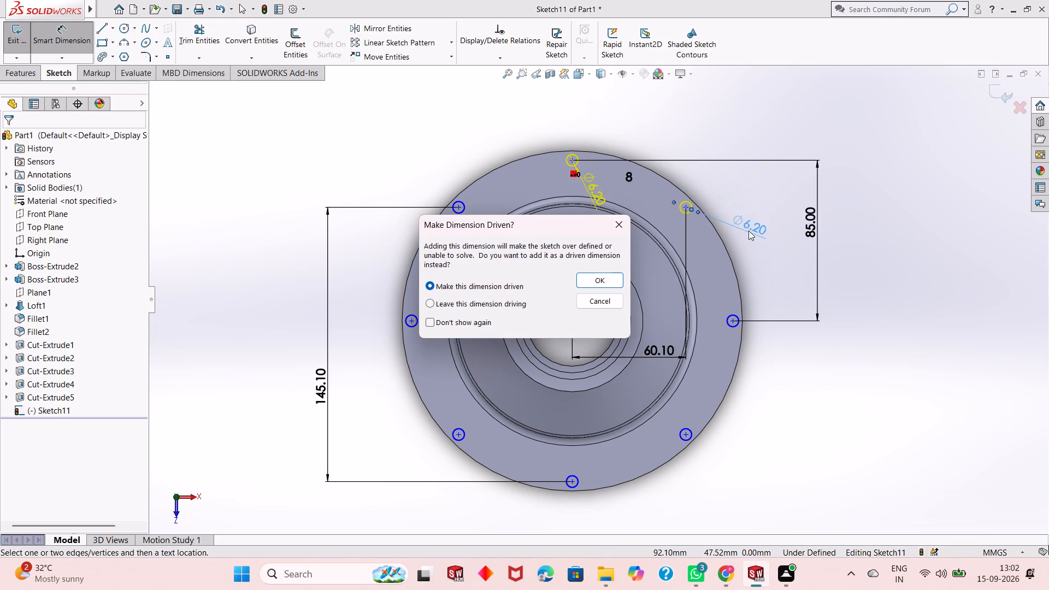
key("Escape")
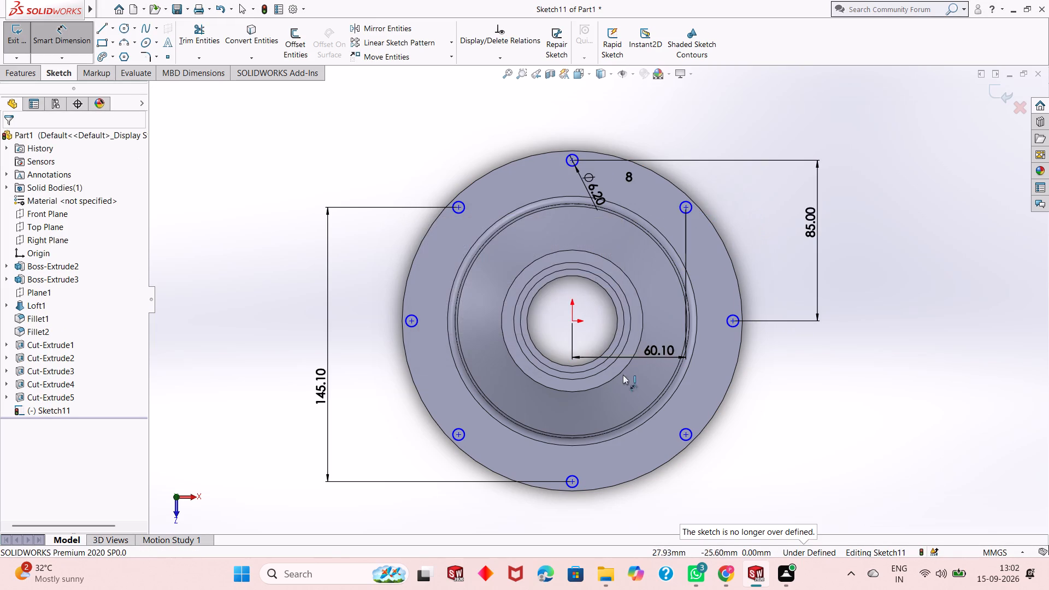
Dimension the horizontal distance from the origin to the centre of the leftmost small circle and finish dimensioning.
middle_click_drag(601, 457, 621, 346)
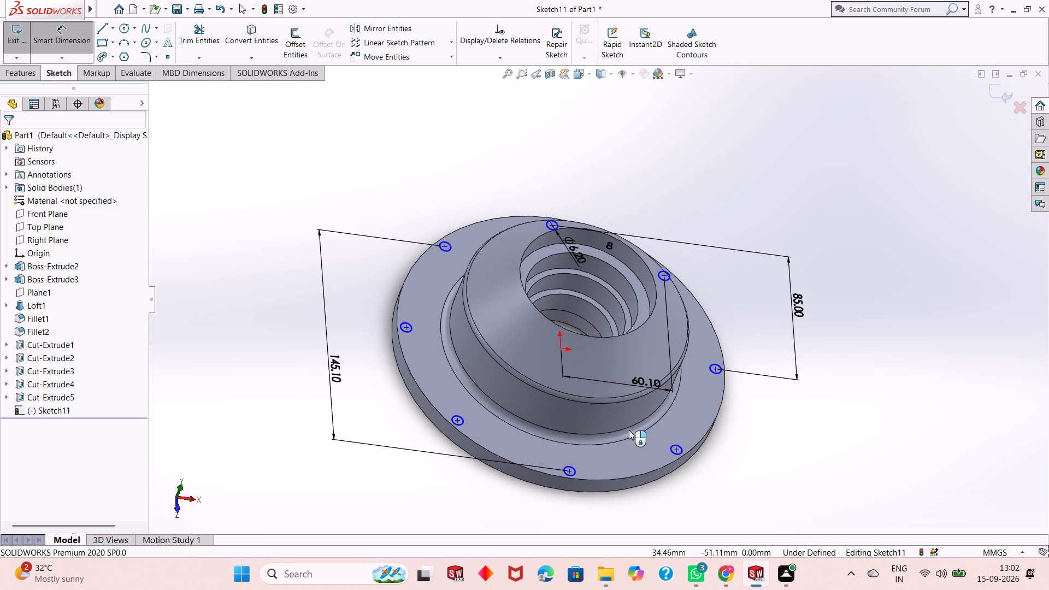
key("ctrl+8")
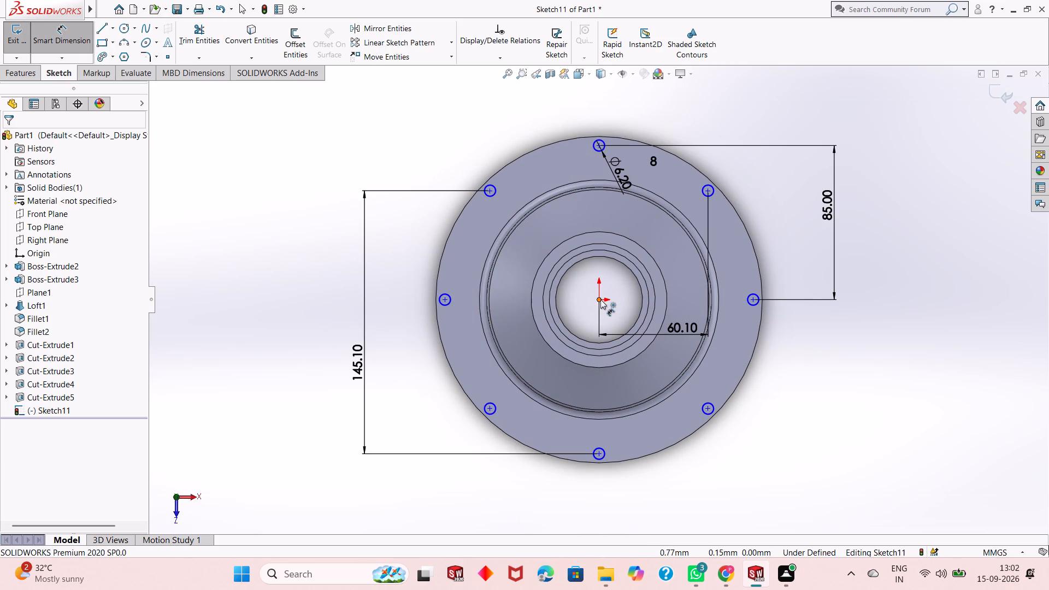
left_click(600, 300)
left_click(445, 298)
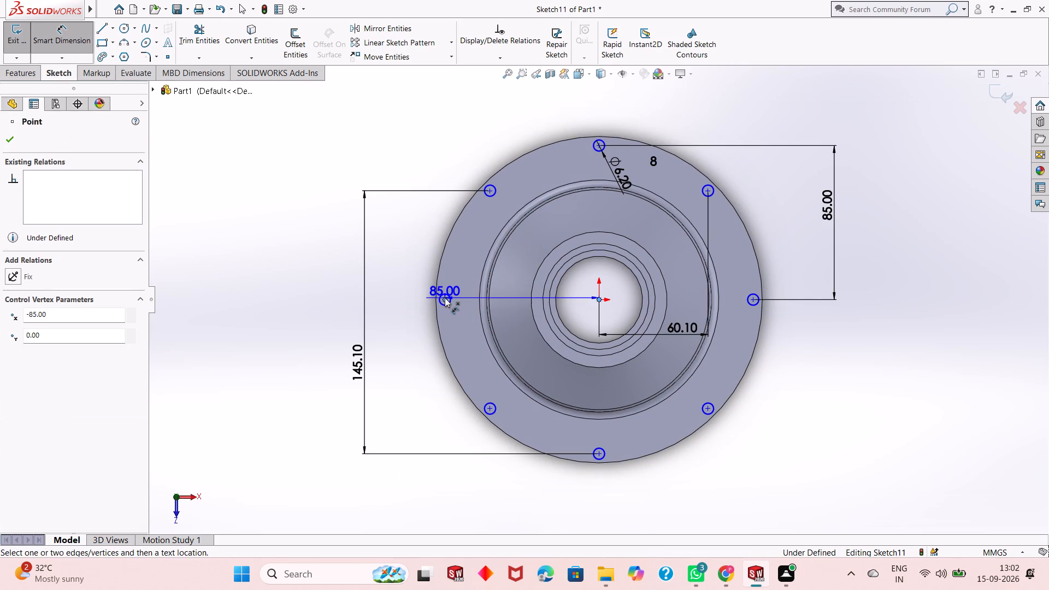
left_click(459, 381)
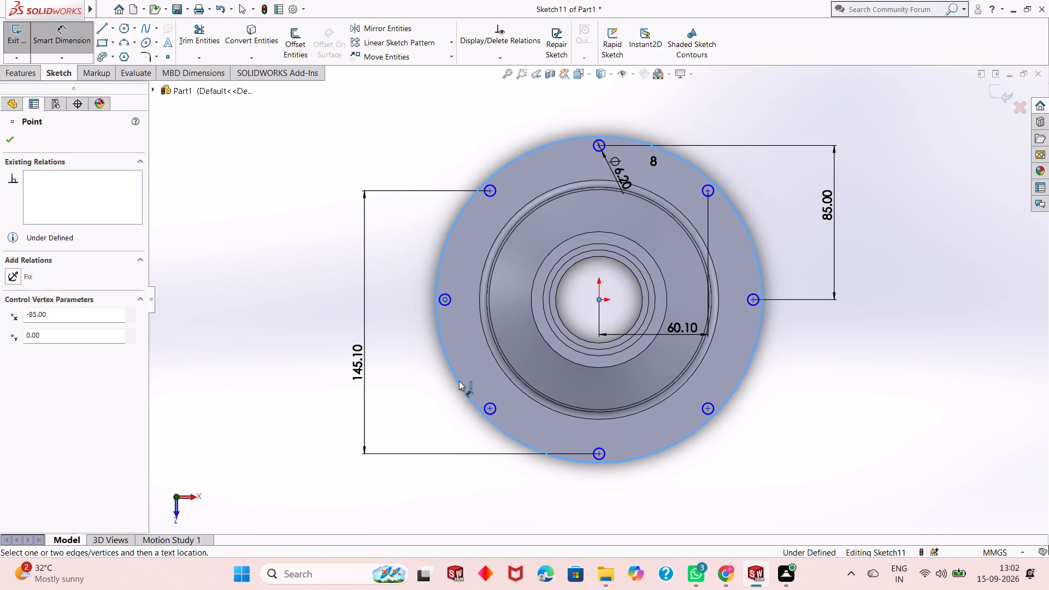
left_click(452, 417)
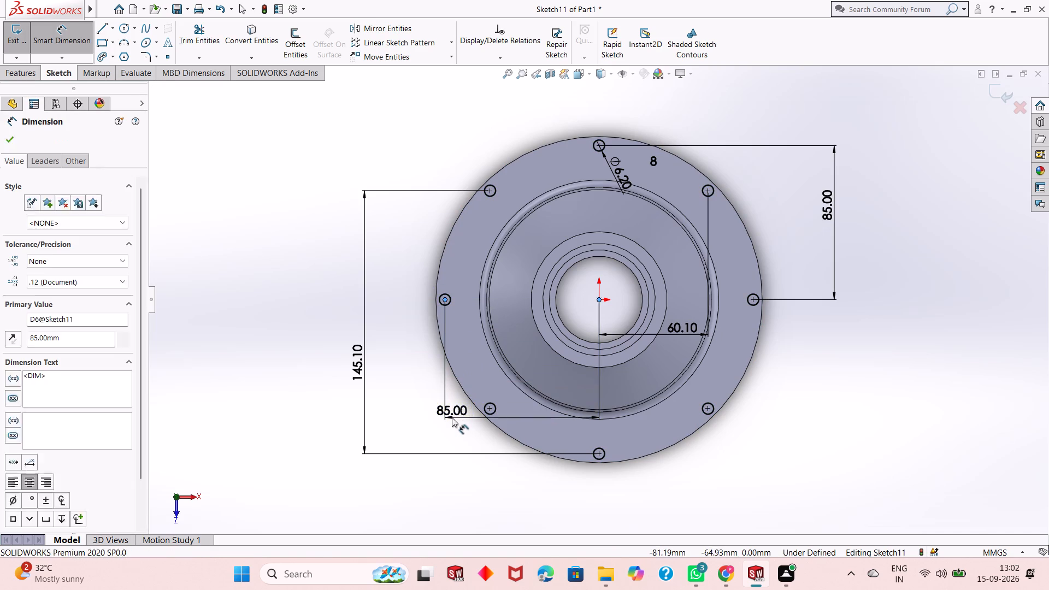
left_click(409, 402)
scroll(538, 324, "down", 2)
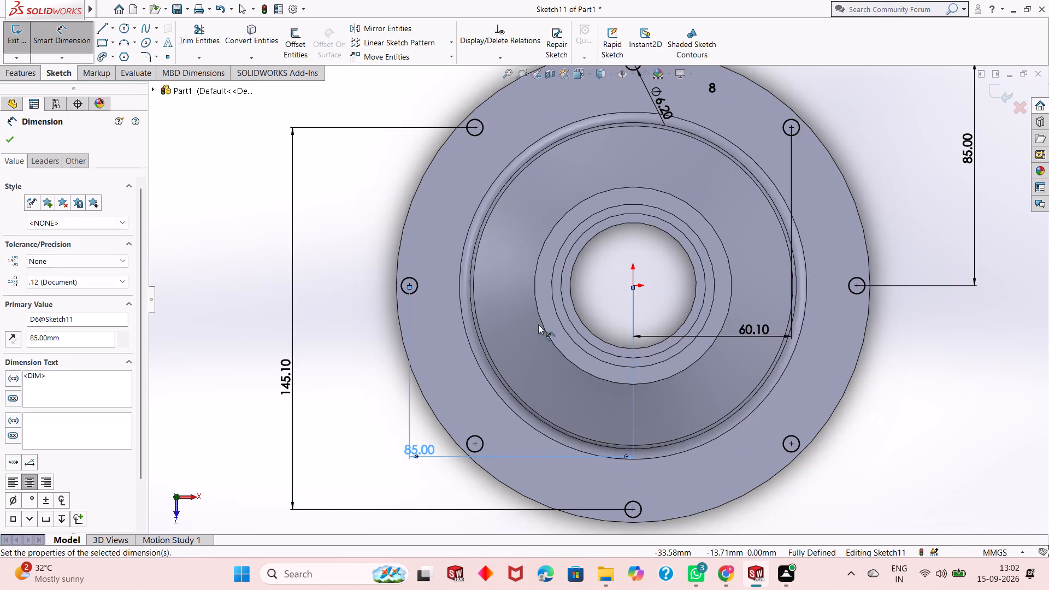
scroll(538, 324, "up", 1)
middle_click_drag(675, 240, 650, 267)
scroll(653, 257, "down", 2)
scroll(653, 257, "up", 2)
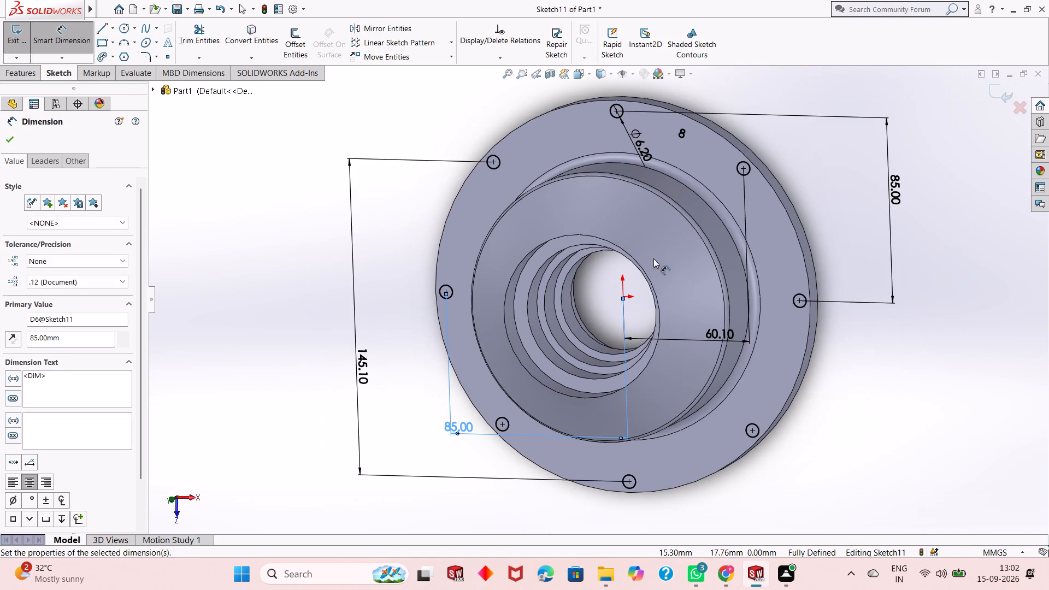
middle_click_drag(587, 318, 624, 194)
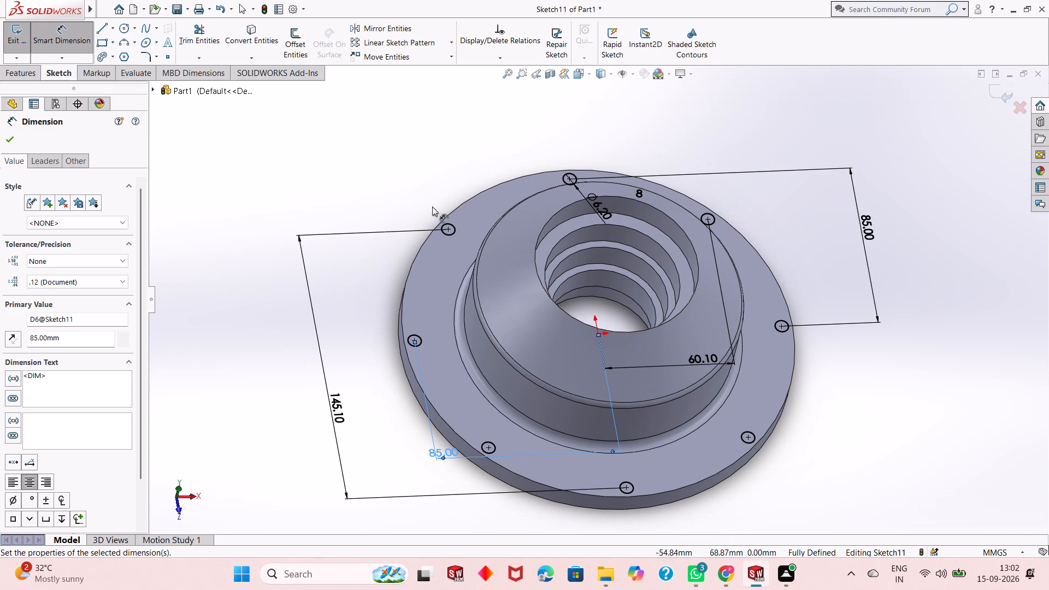
left_click(5, 141)
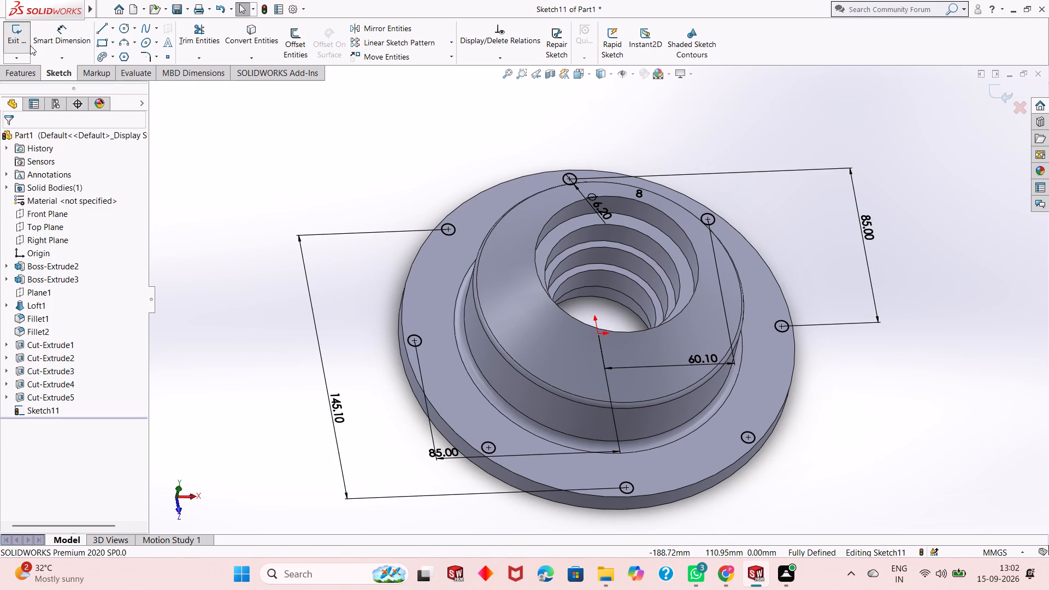
Cut the eight 6.2 mm circles on the flange with an Extruded Cut set to Through All.
left_click(26, 72)
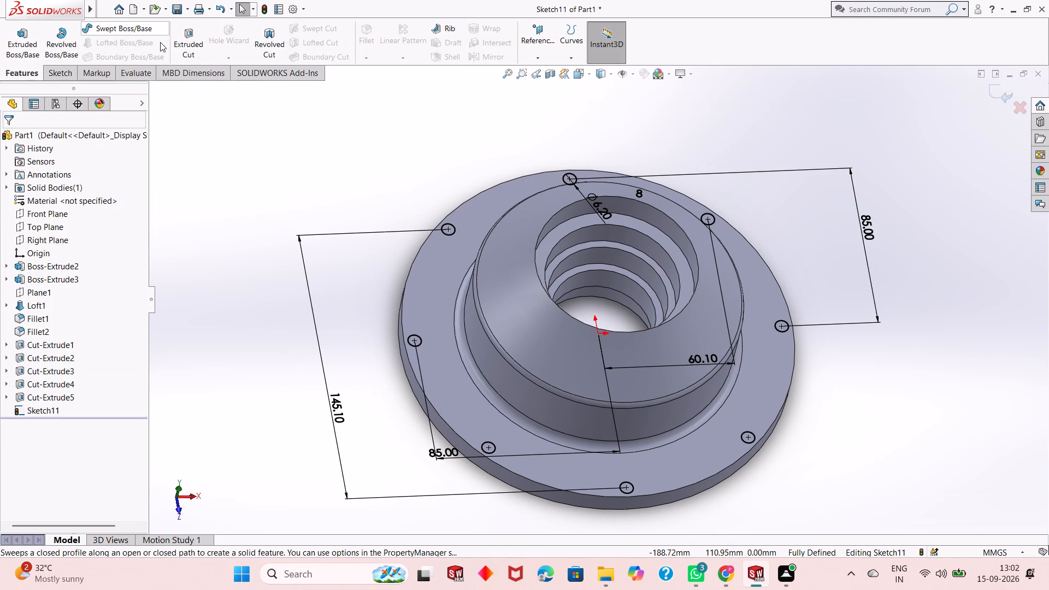
left_click(192, 50)
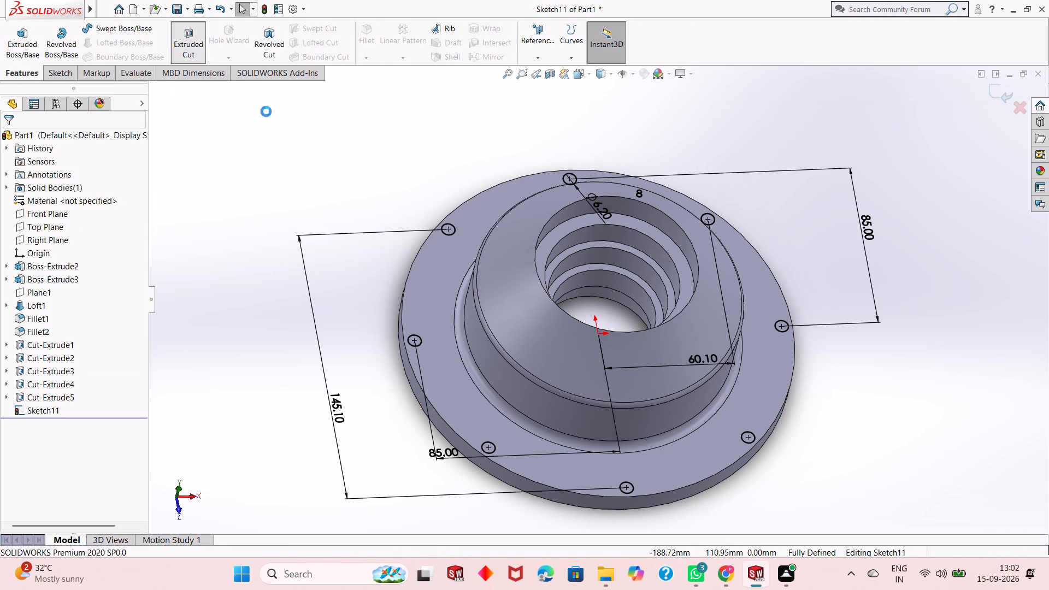
middle_click_drag(470, 203, 454, 269)
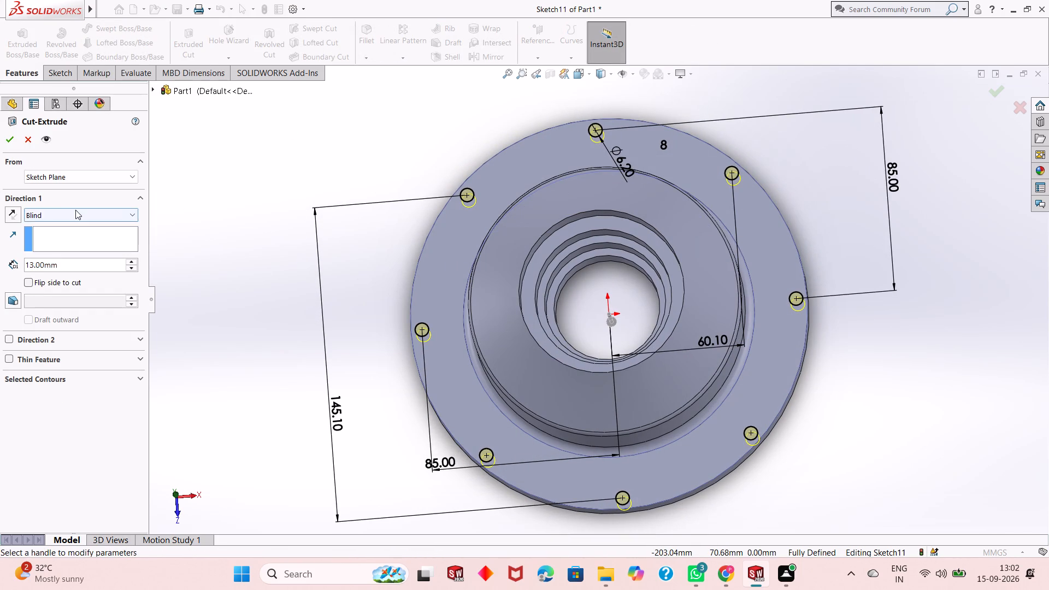
left_click(76, 210)
left_click(77, 233)
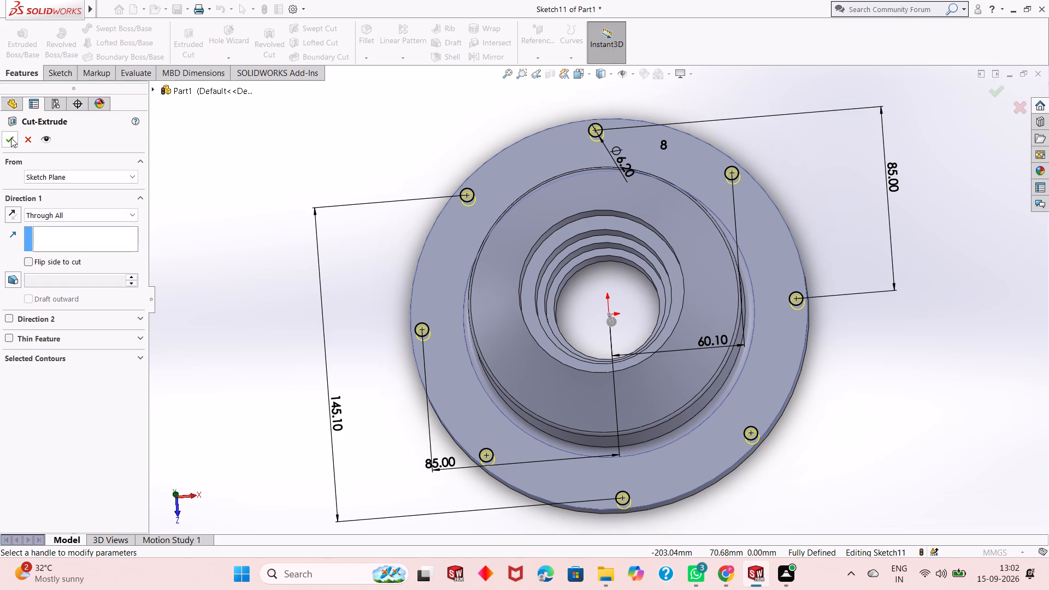
left_click(11, 138)
middle_click_drag(465, 259, 476, 207)
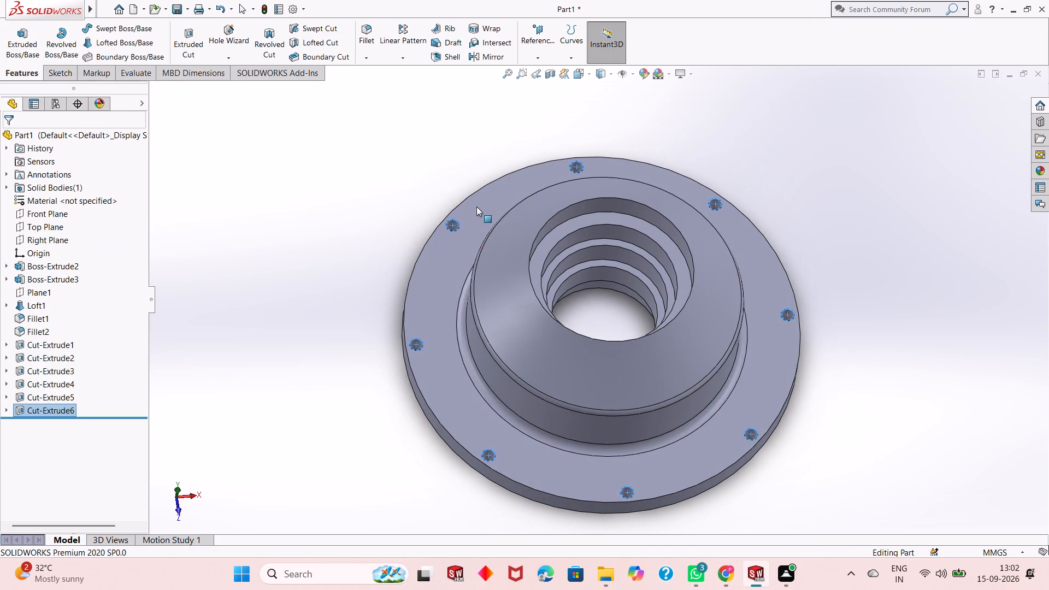
key("Escape")
Edit the whole part's appearance, picking a bright pinkish magenta with a red value of 254.
left_click(644, 74)
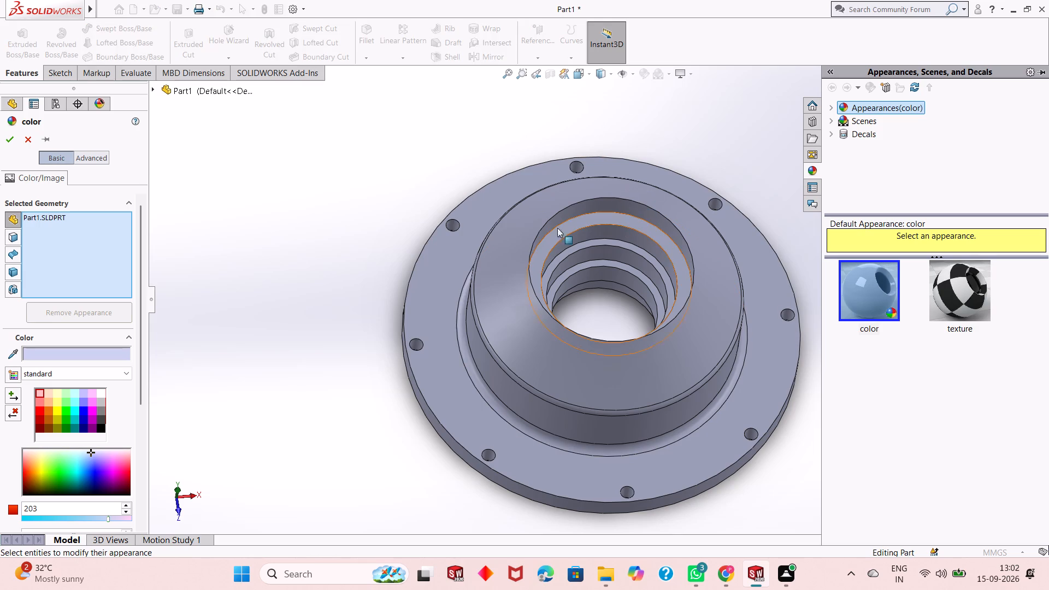
left_click(110, 468)
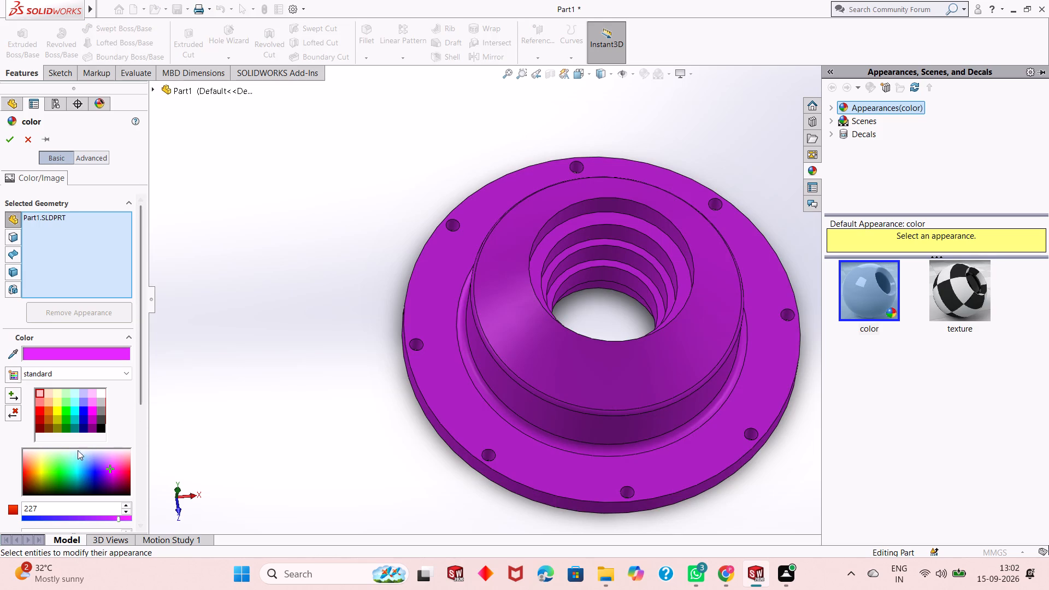
left_click(90, 418)
left_click(93, 405)
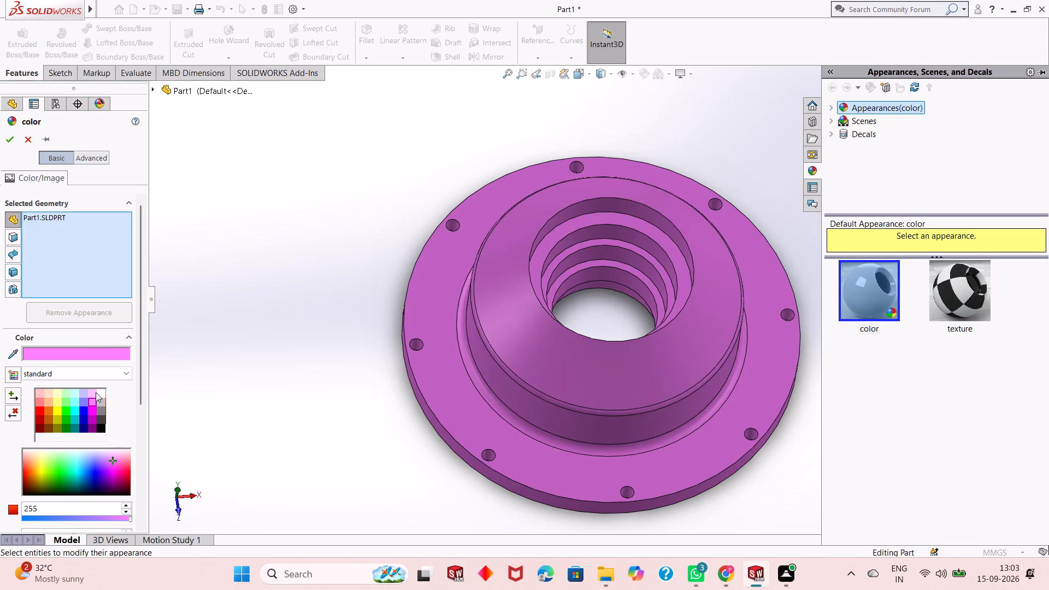
left_click(89, 409)
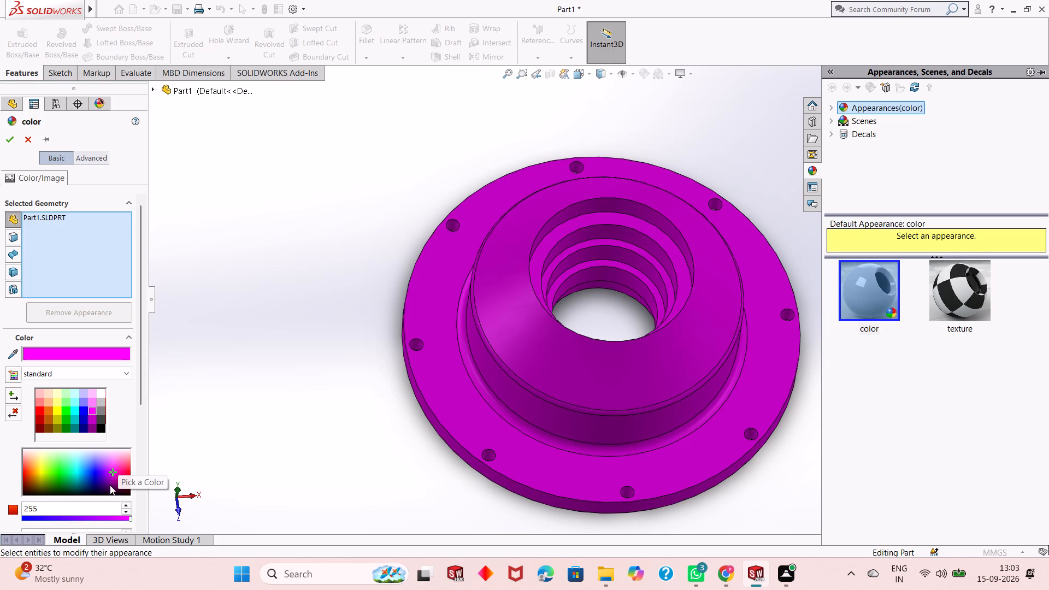
left_click(113, 474)
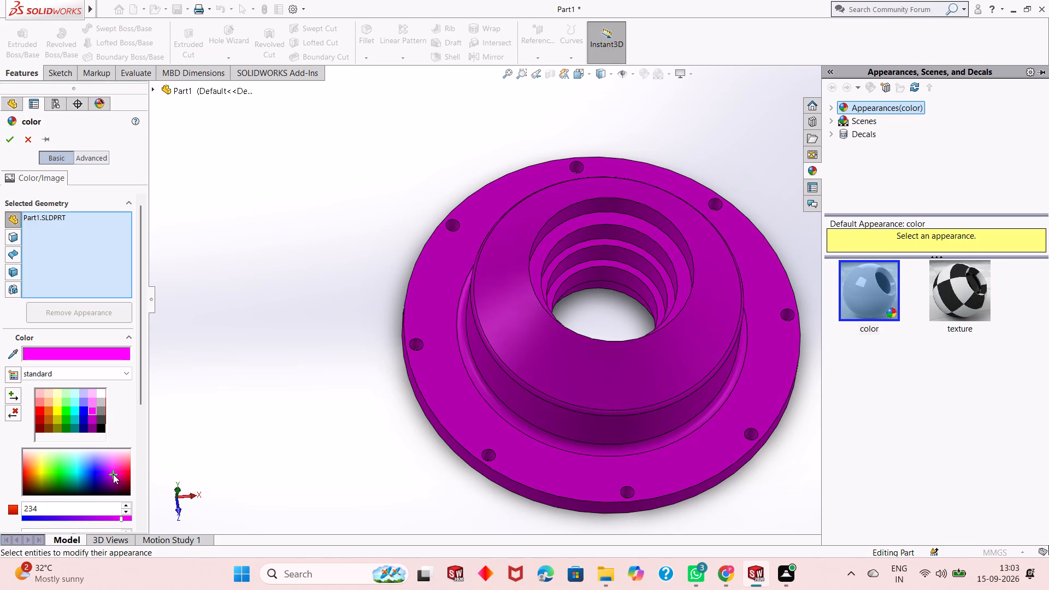
left_click(113, 465)
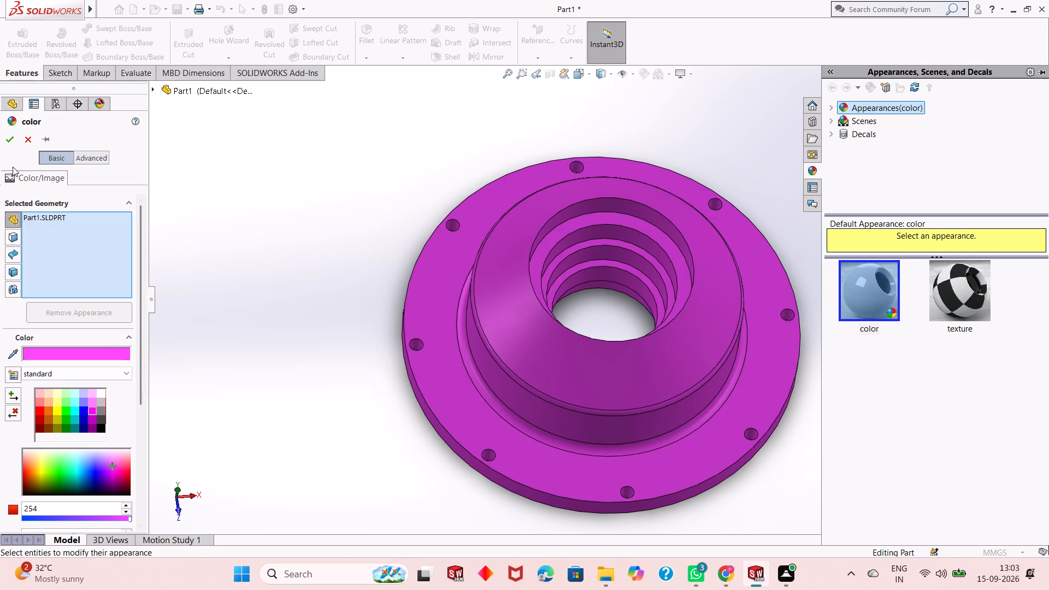
left_click(8, 141)
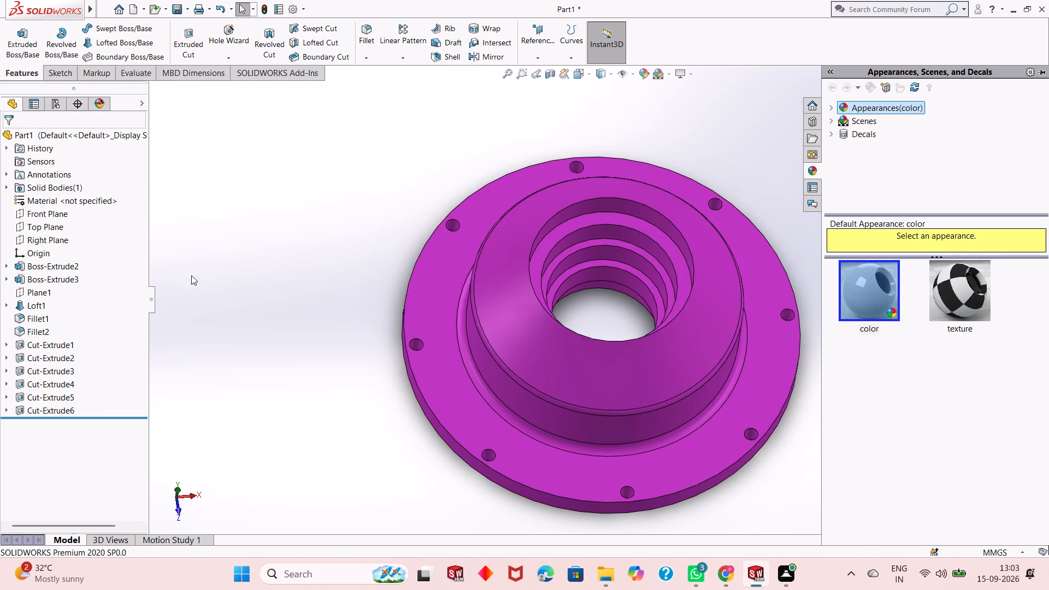
left_click(264, 275)
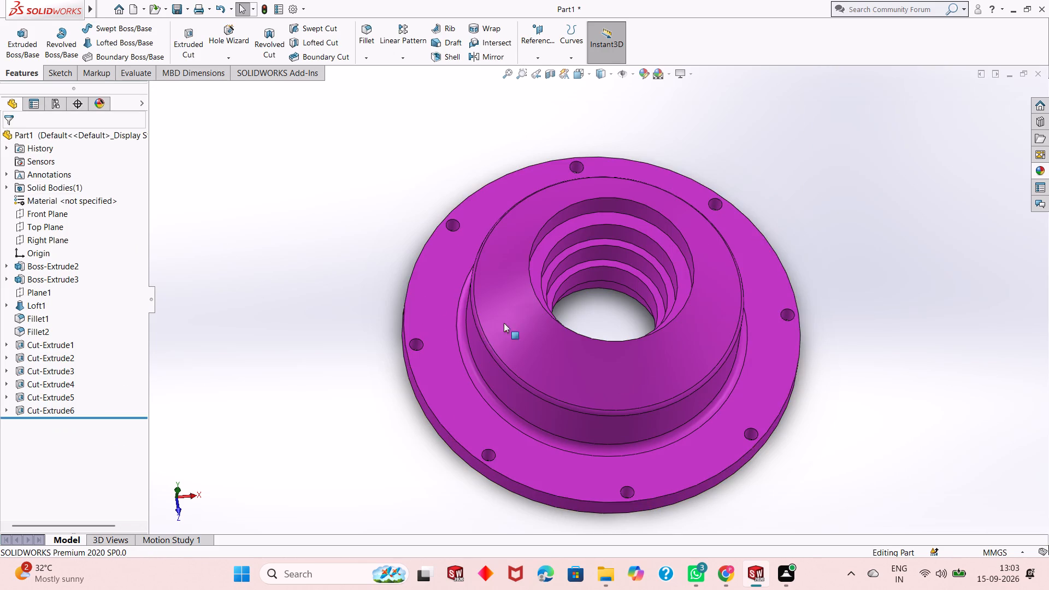
Examine the coloured part from several angles, checking the stepped bore, the conical boss and the flange holes.
scroll(512, 315, "down", 2)
scroll(497, 311, "up", 2)
middle_click_drag(625, 327, 555, 332)
scroll(435, 325, "up", 2)
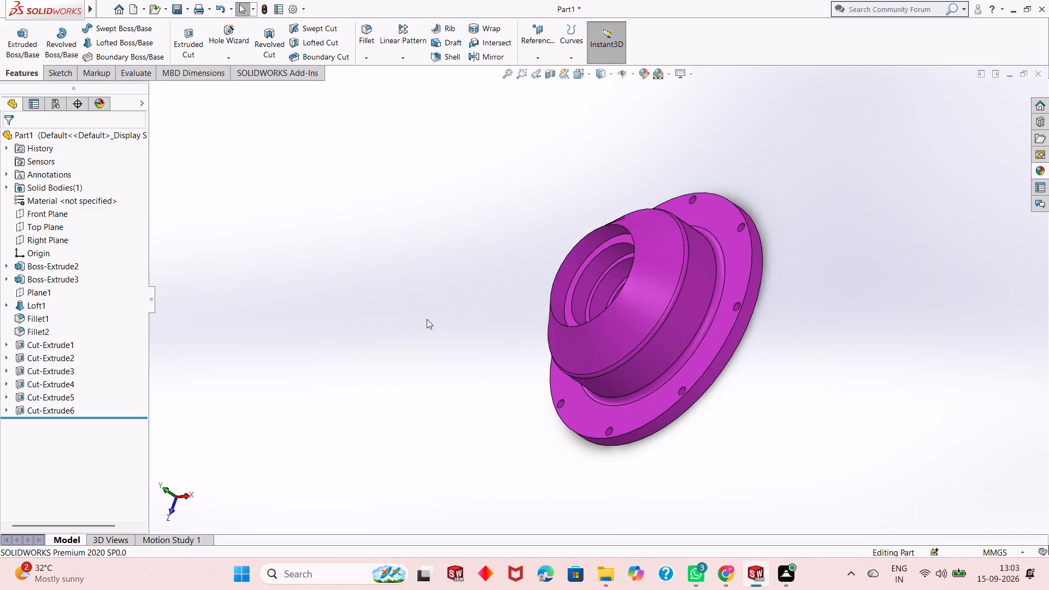
scroll(427, 319, "up", 1)
scroll(657, 273, "down", 2)
middle_click_drag(529, 364, 529, 357)
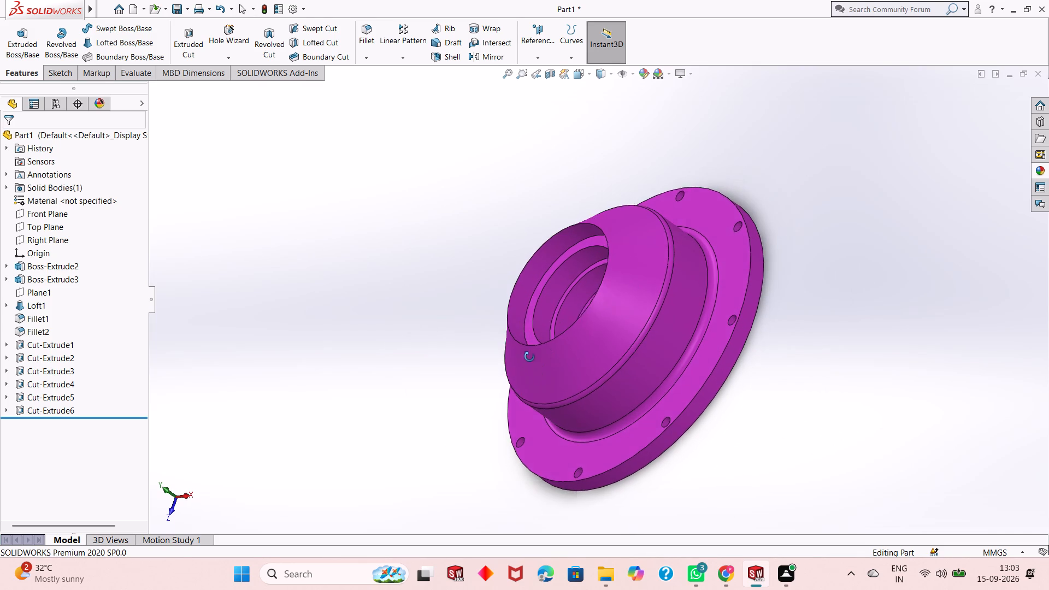
middle_click_drag(529, 357, 545, 329)
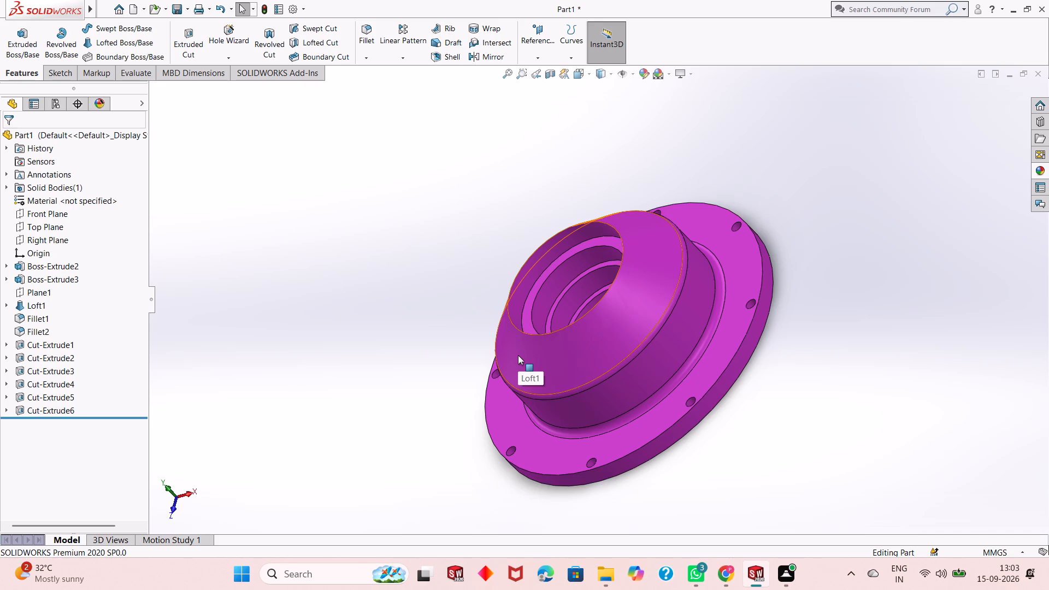
middle_click_drag(514, 339, 567, 284)
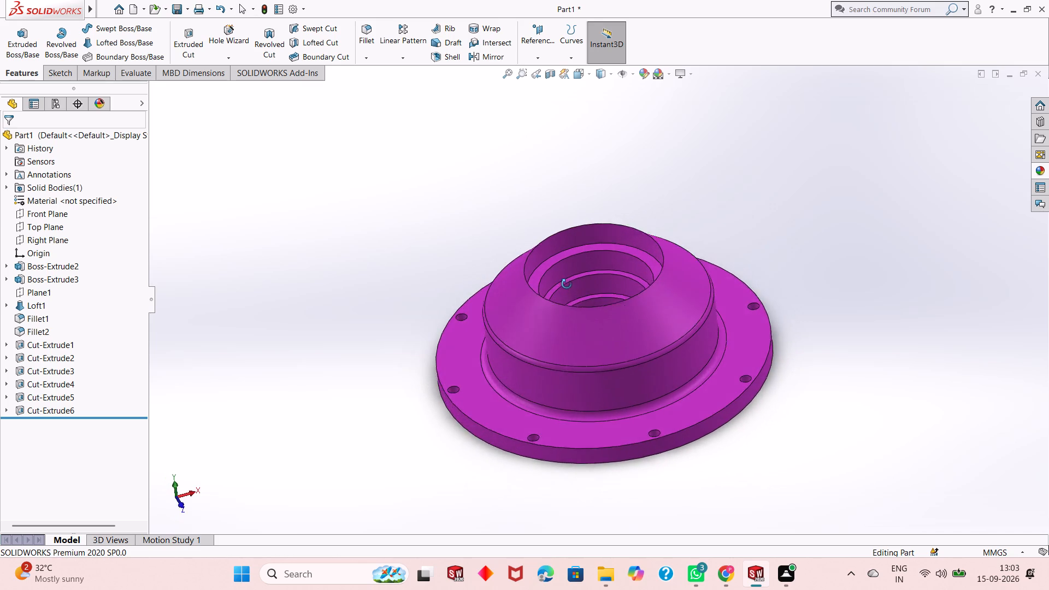
middle_click_drag(567, 284, 518, 408)
scroll(524, 357, "down", 2)
scroll(524, 356, "up", 2)
scroll(754, 235, "down", 2)
scroll(674, 286, "up", 2)
middle_click_drag(643, 297, 643, 299)
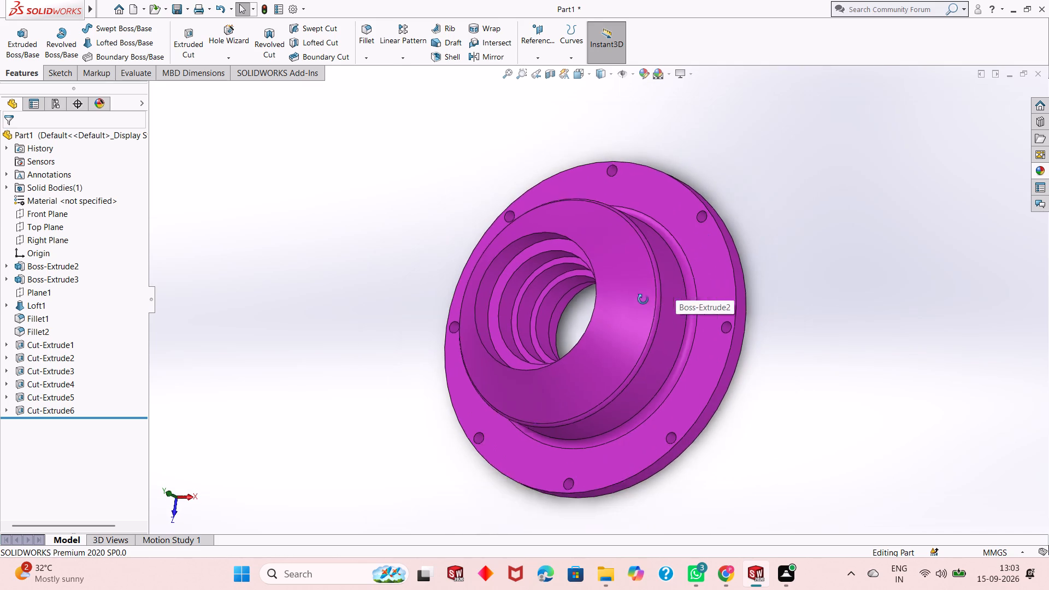
middle_click_drag(643, 299, 658, 328)
middle_click_drag(659, 329, 654, 322)
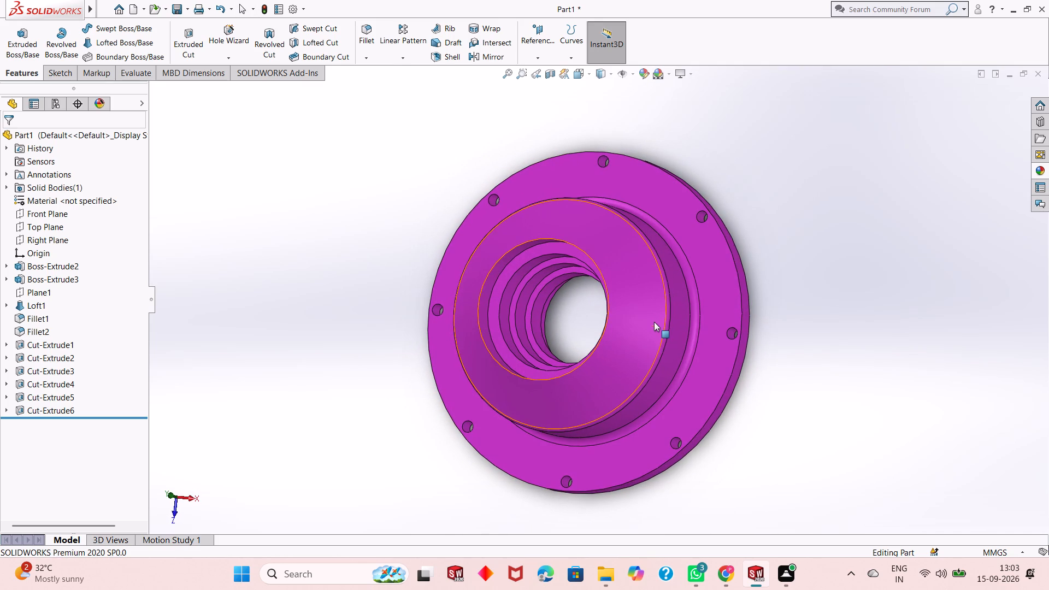
middle_click_drag(655, 321, 662, 332)
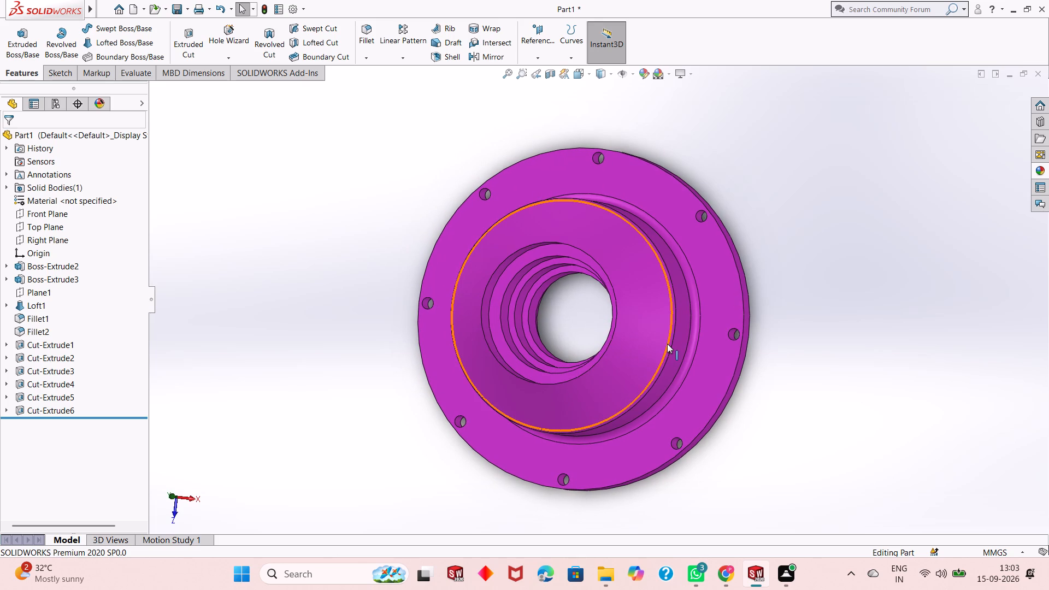
key("Escape")
key("Escape")
Save the part in the Downloads folder as "Shaft support cover" in SOLIDWORKS Part format.
key("ctrl+s")
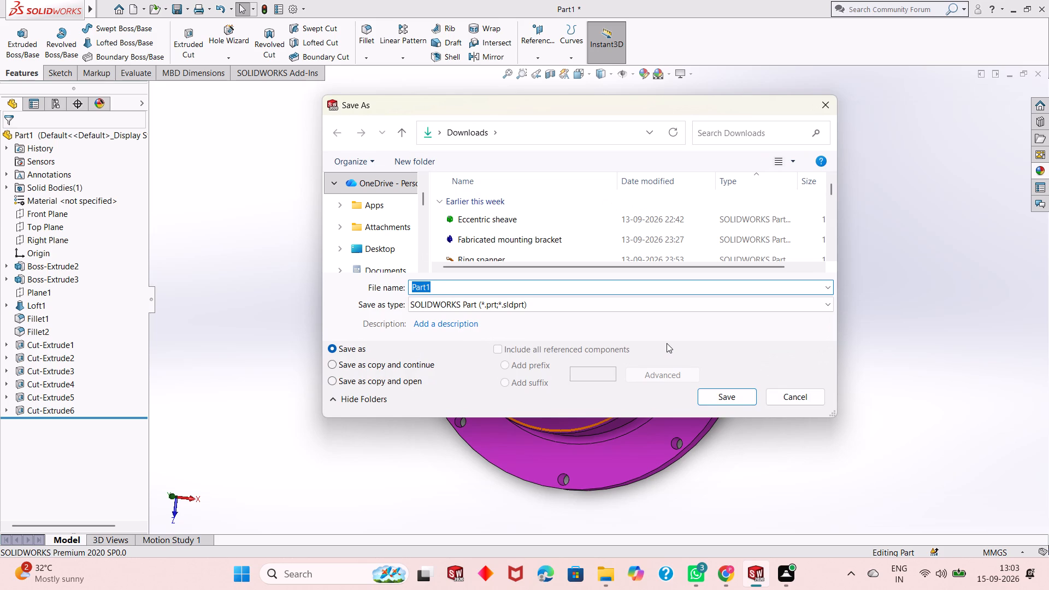
type("Shaft")
key("space")
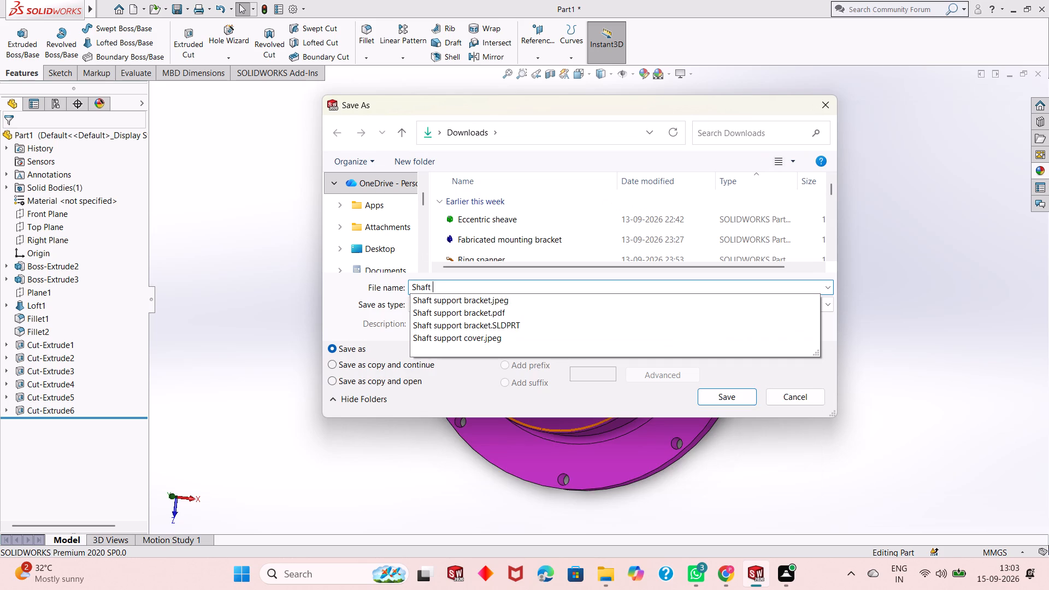
type("support")
key("space")
type("cov")
key("e")
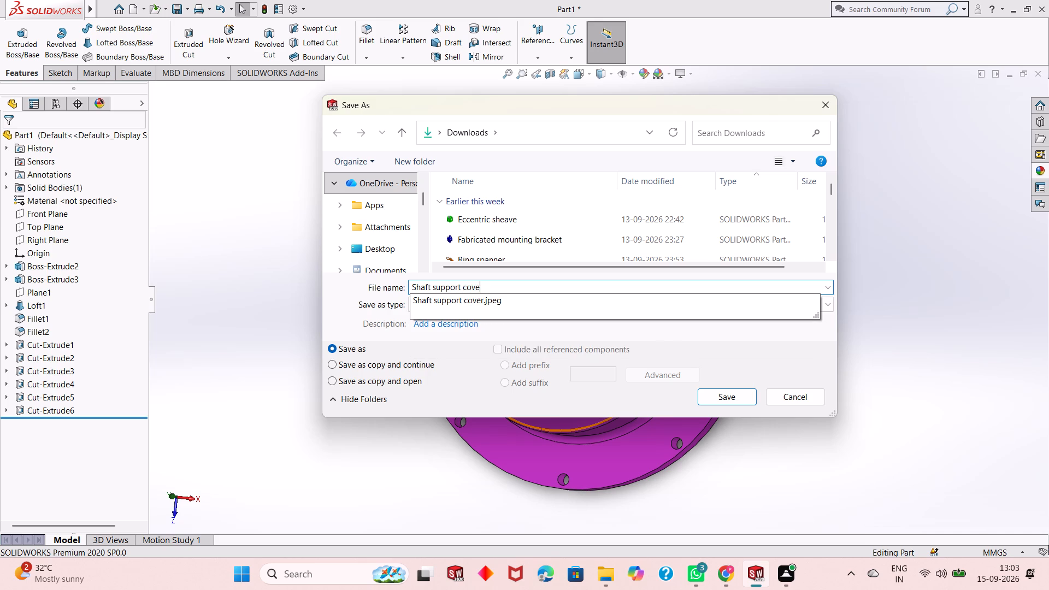
key("r")
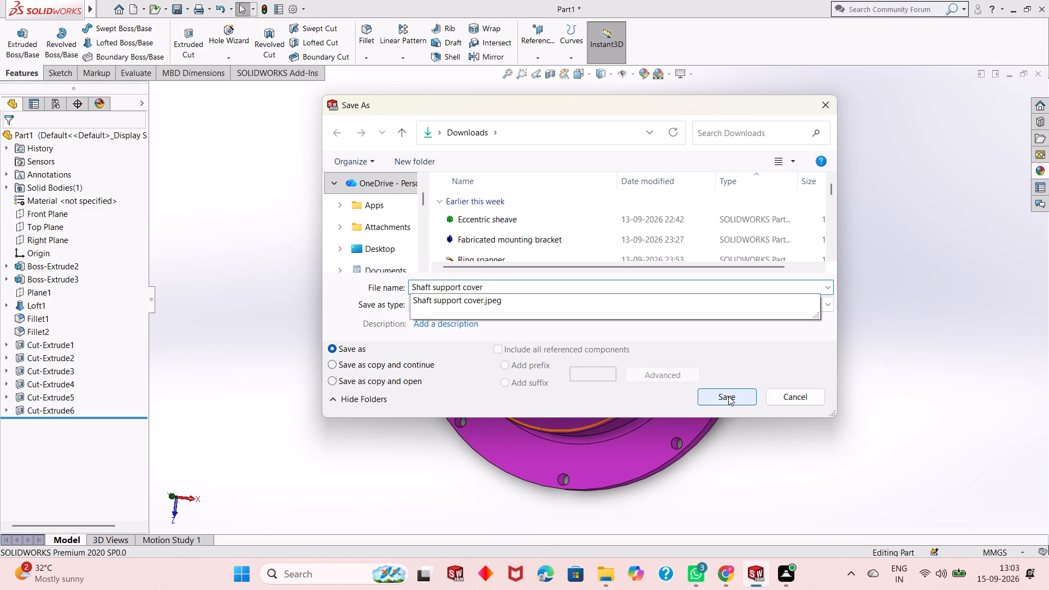
left_click(728, 396)
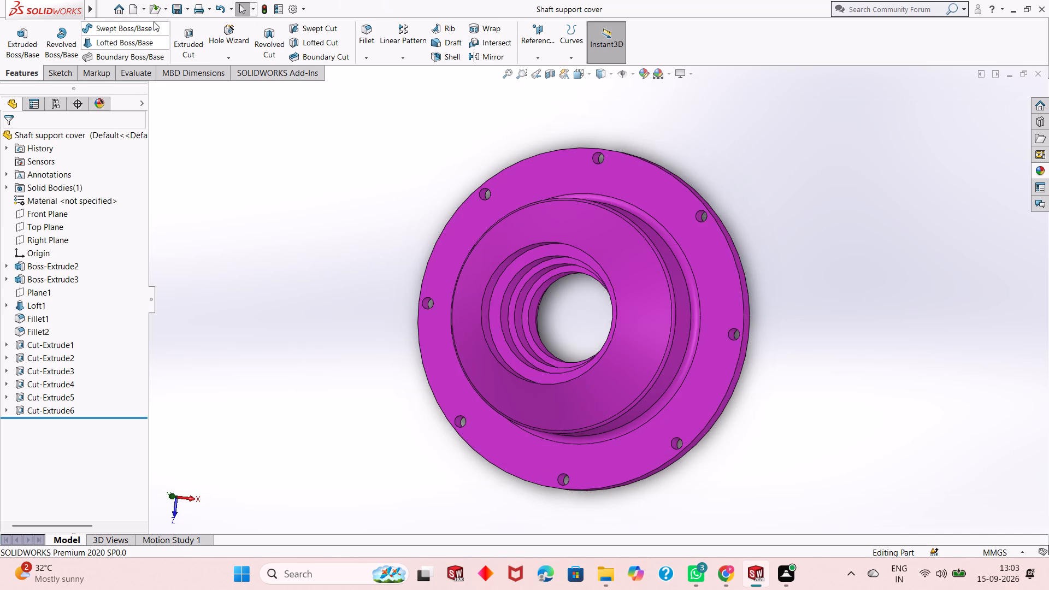
Save a PDF version of the part in Downloads under the name "Shaft support cover".
left_click(188, 12)
left_click(199, 37)
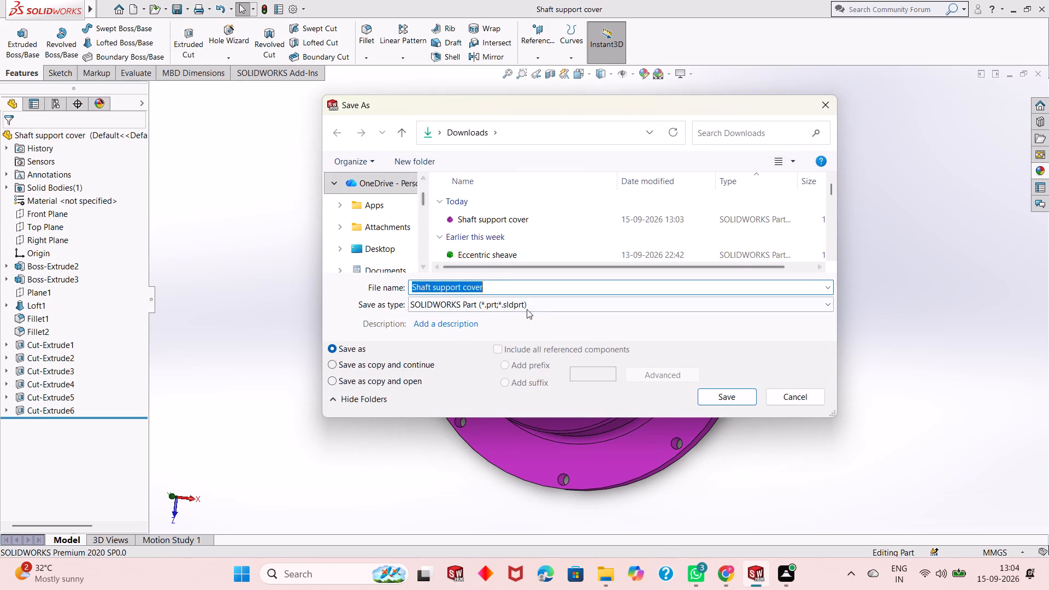
left_click(546, 302)
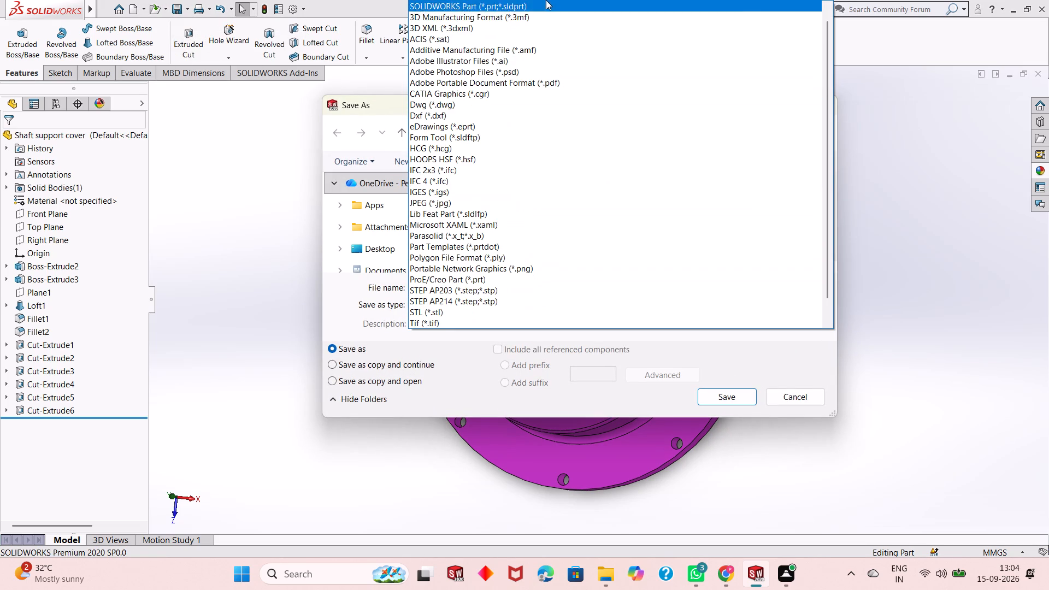
left_click(548, 81)
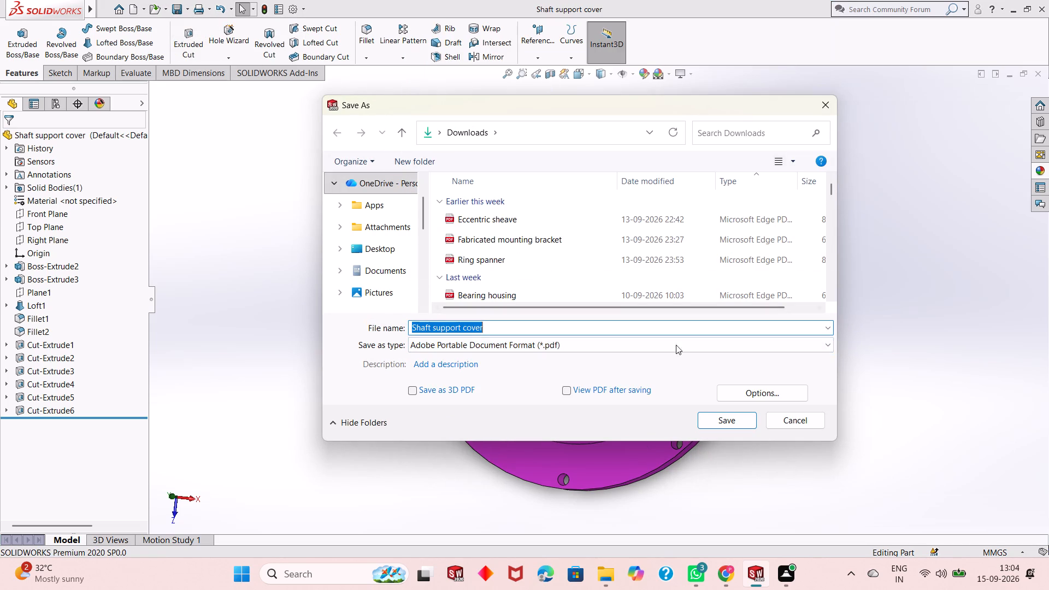
left_click(704, 428)
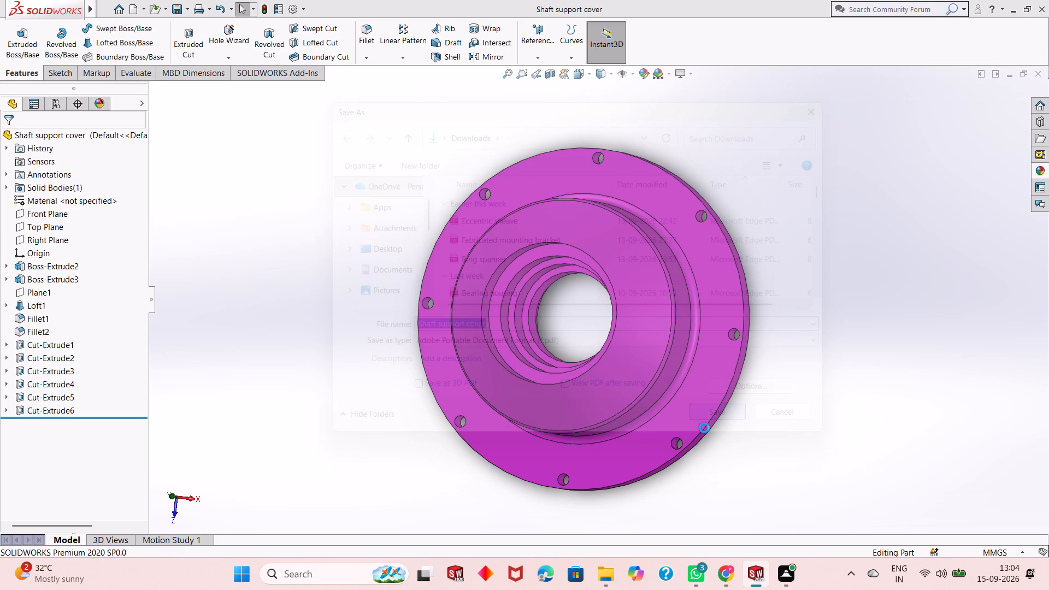